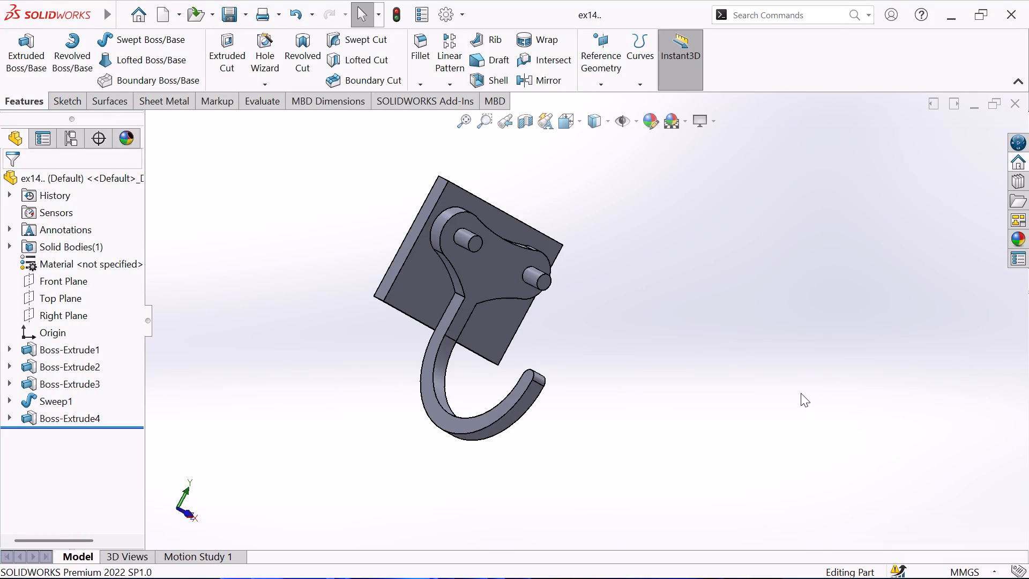
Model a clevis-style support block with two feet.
Close the open hook part ex14.
scroll(596, 358, "up", 2)
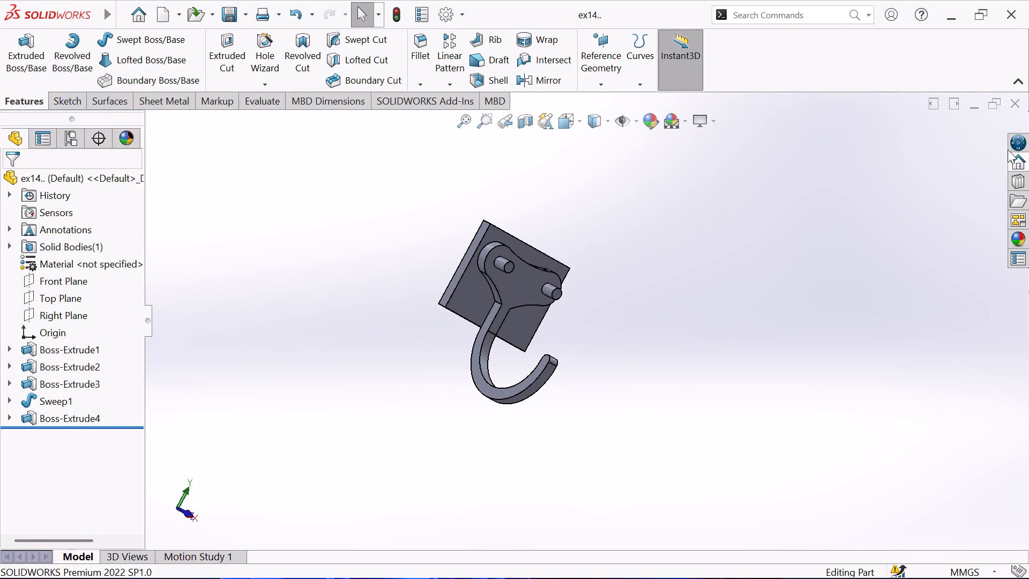
left_click(1015, 102)
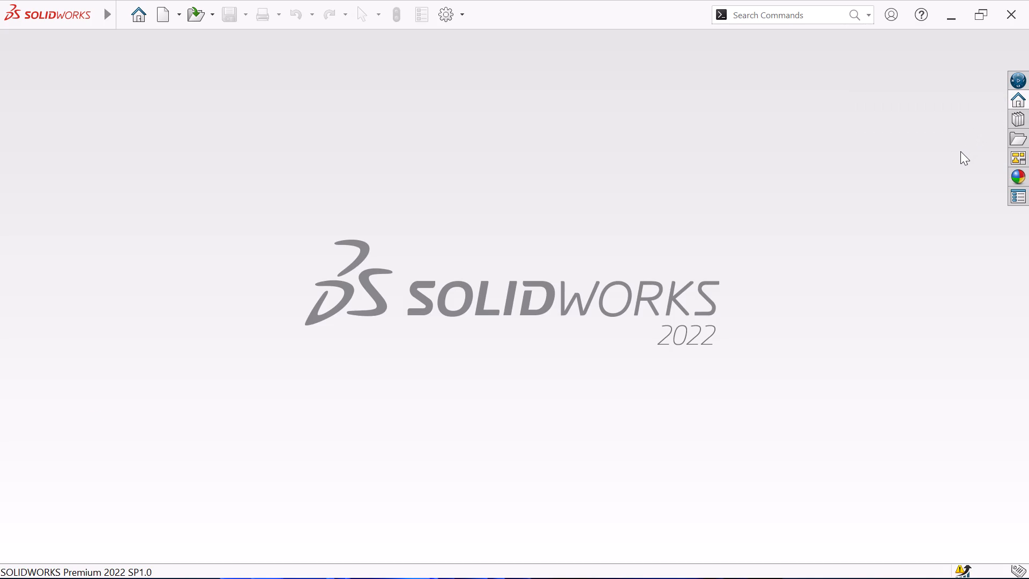
Create a new part document.
left_click(177, 10)
left_click(179, 38)
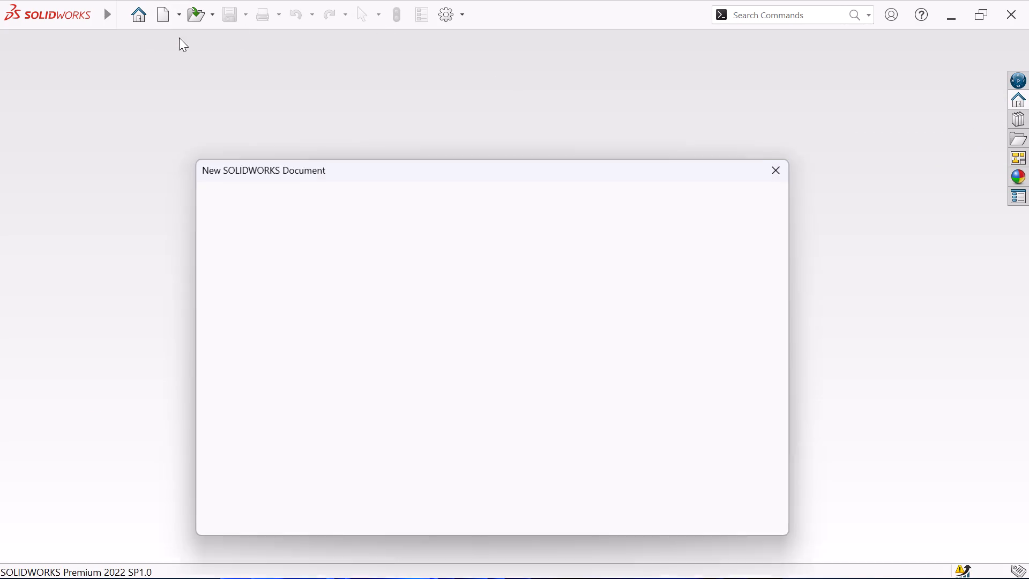
left_click(615, 518)
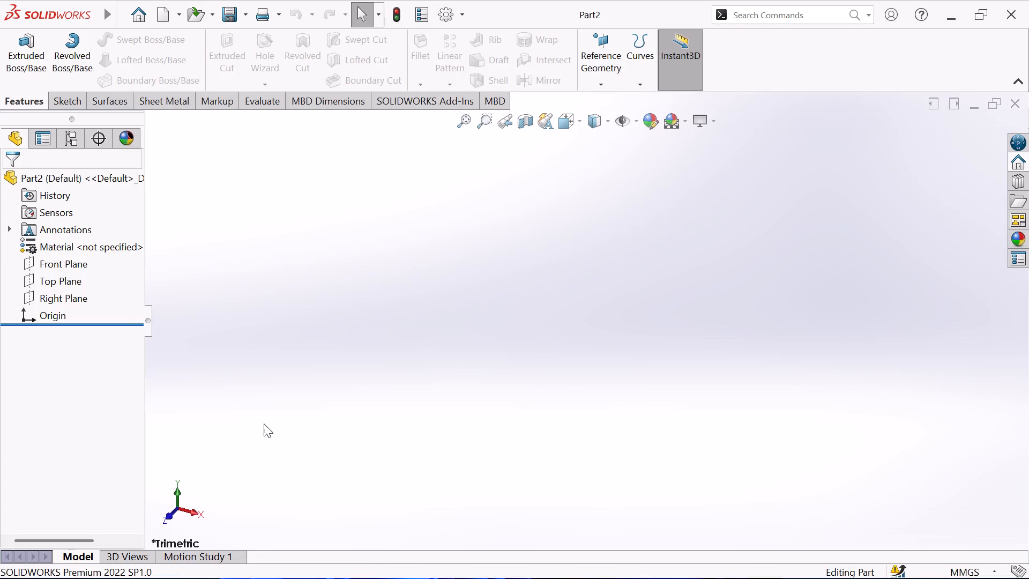
Sketch a center rectangle about 46 mm wide and 57 mm high on the Front Plane, centred on the origin.
left_click(72, 268)
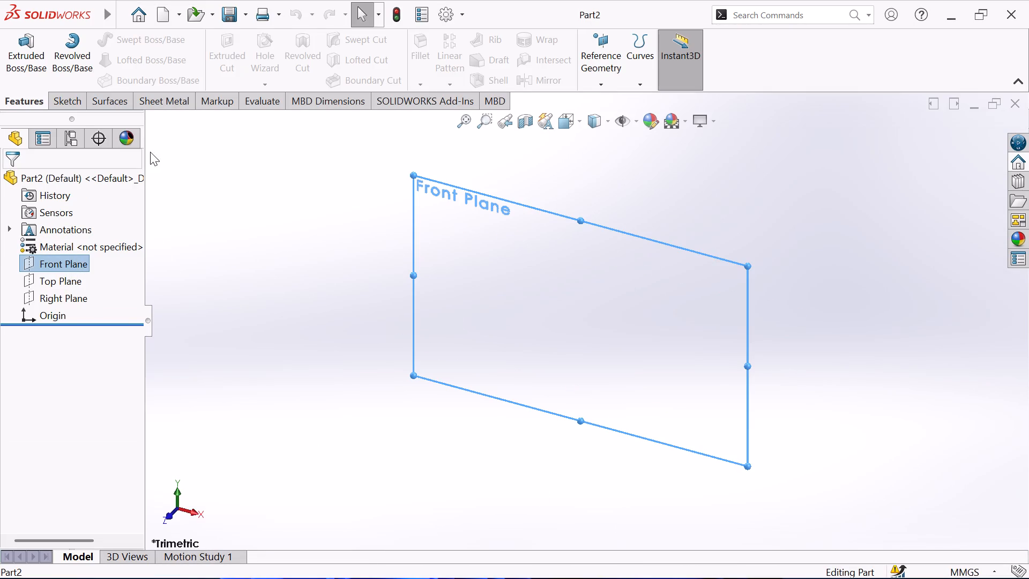
left_click(79, 106)
left_click(11, 49)
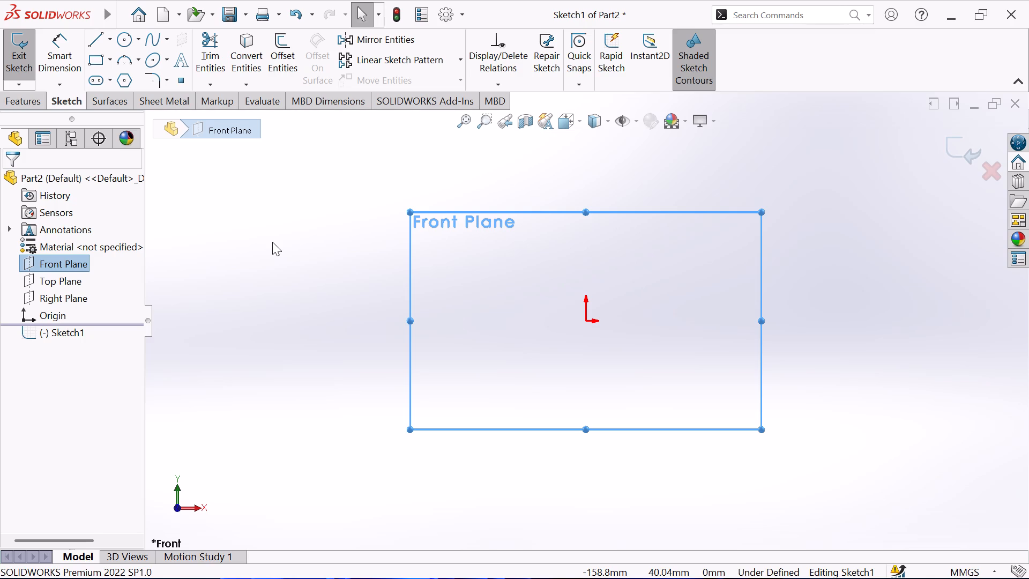
left_click(91, 57)
left_click(109, 54)
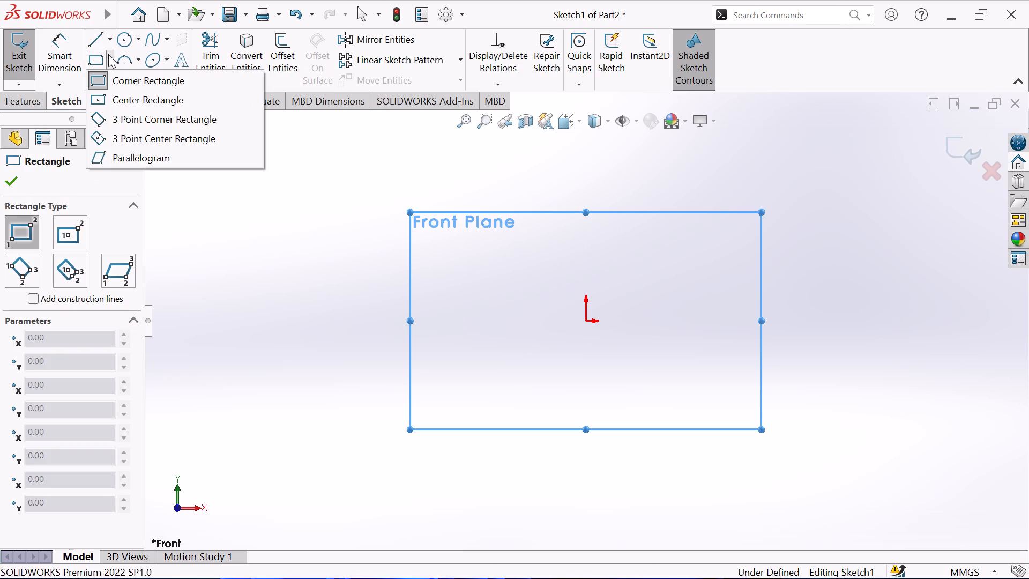
left_click(96, 99)
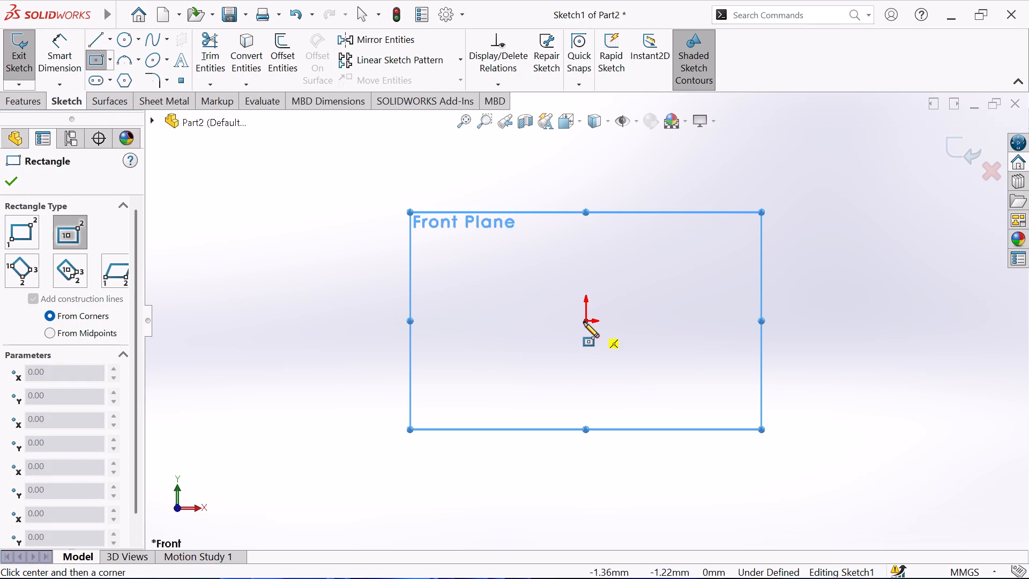
left_click(586, 321)
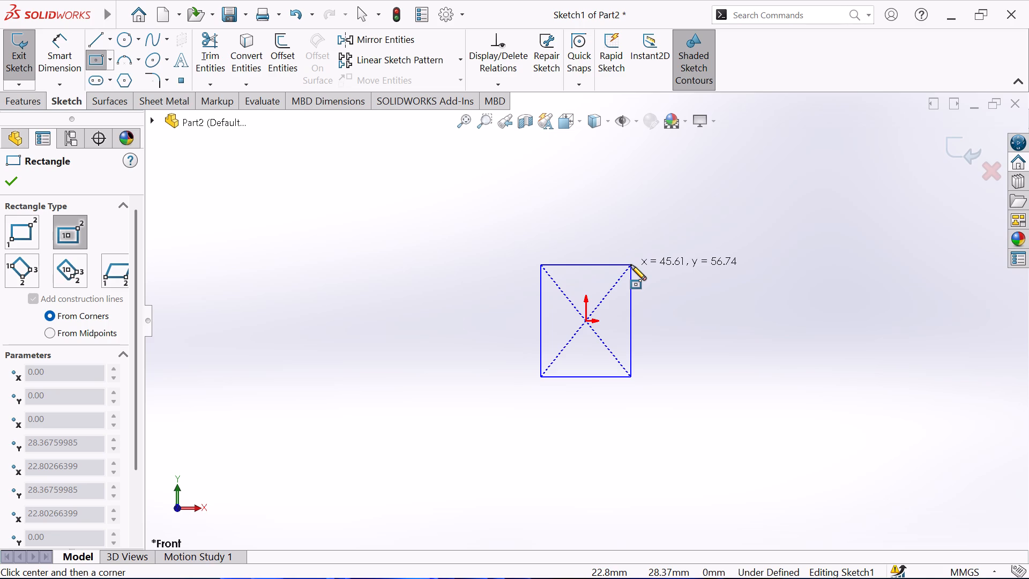
left_click(631, 265)
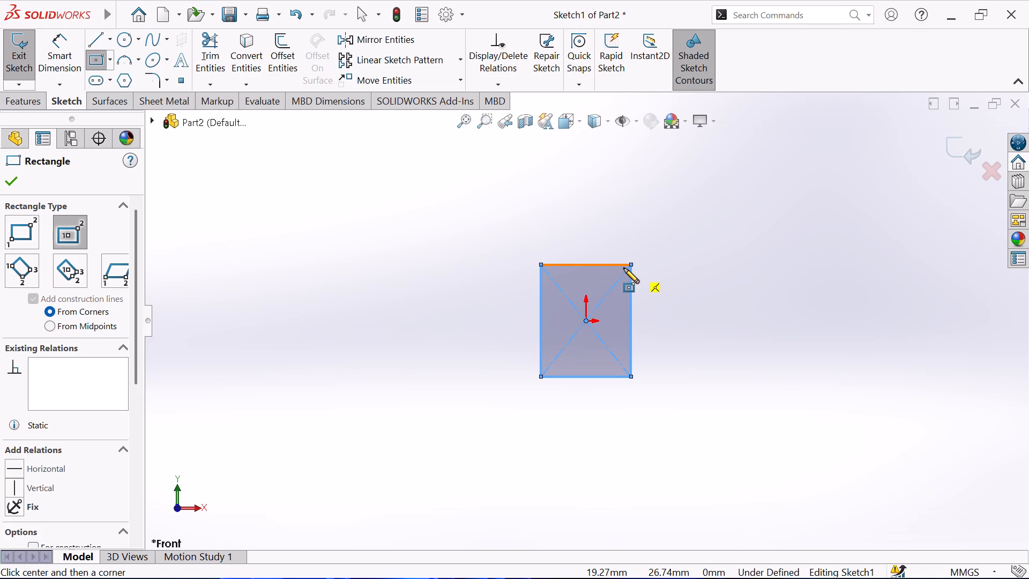
left_click(11, 175)
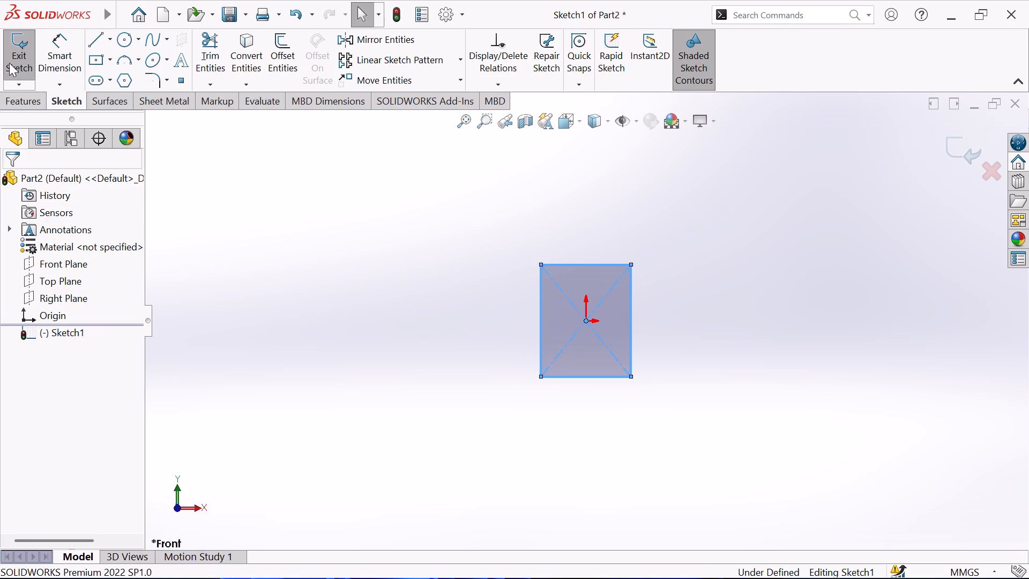
Dimension the rectangle 29 mm wide and 32 mm high, and exit the sketch.
left_click(49, 43)
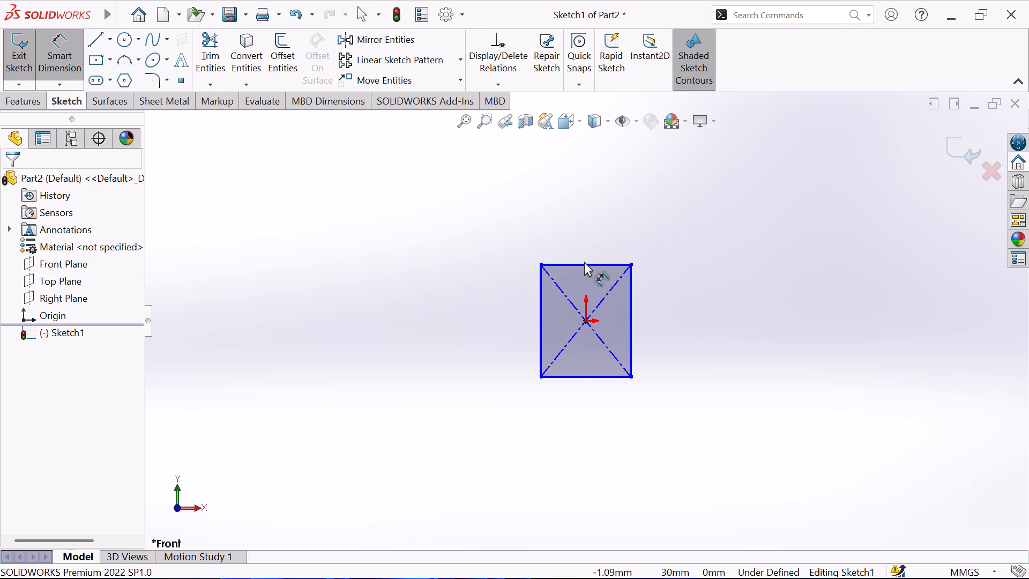
left_click(582, 265)
left_click(586, 249)
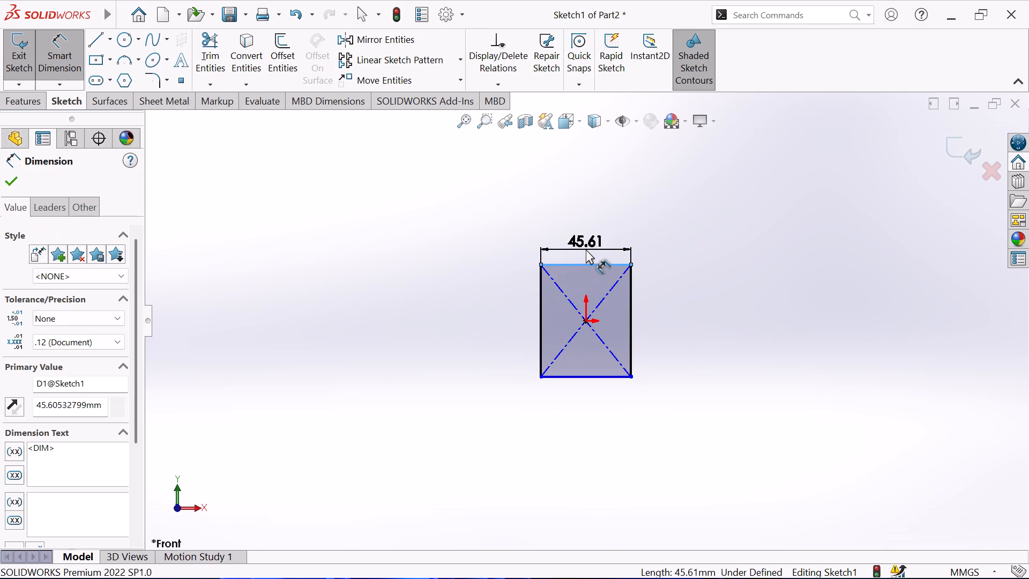
key("2")
key("9")
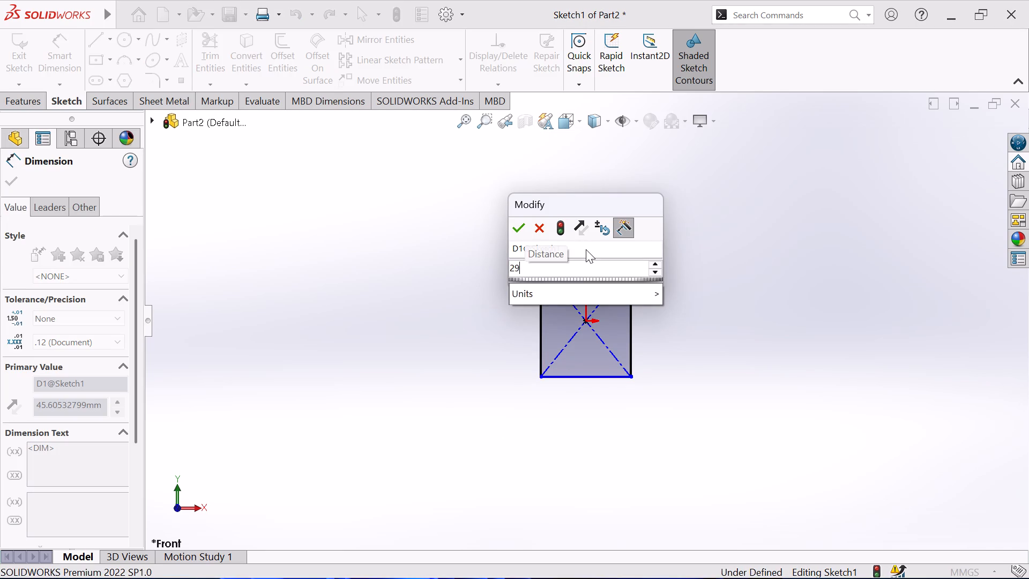
key("Return")
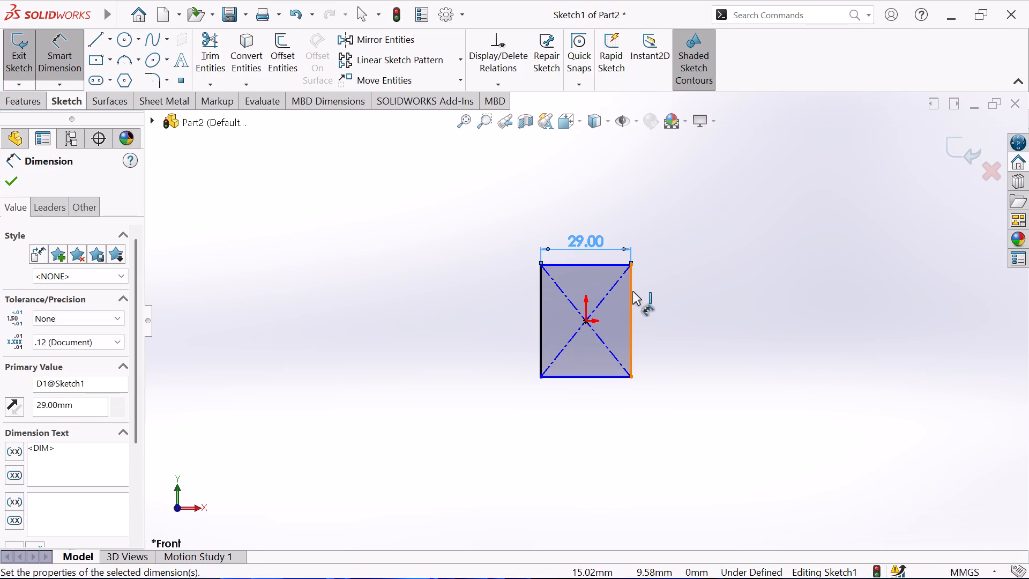
left_click(632, 291)
left_click(683, 322)
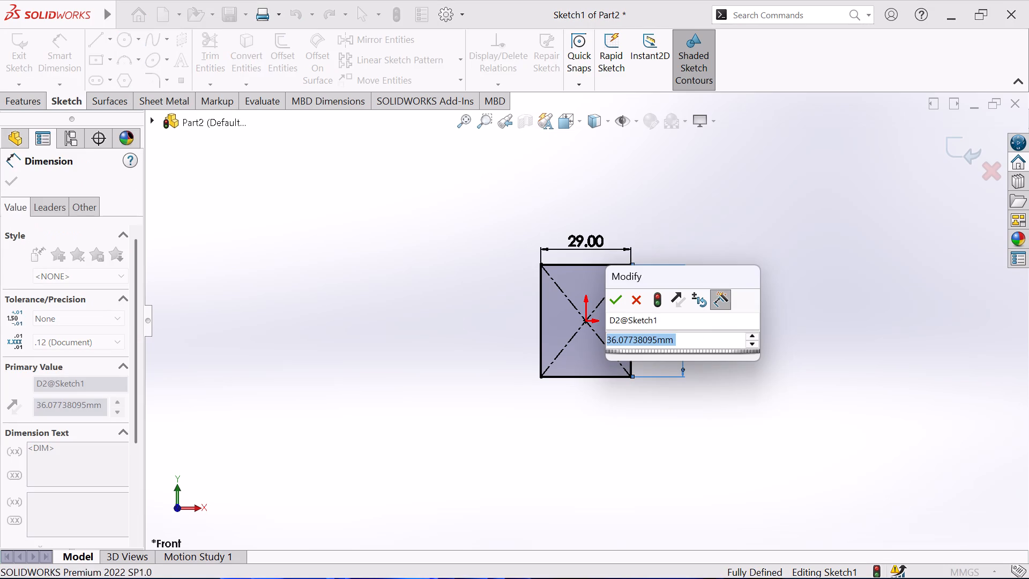
type("32")
key("Return")
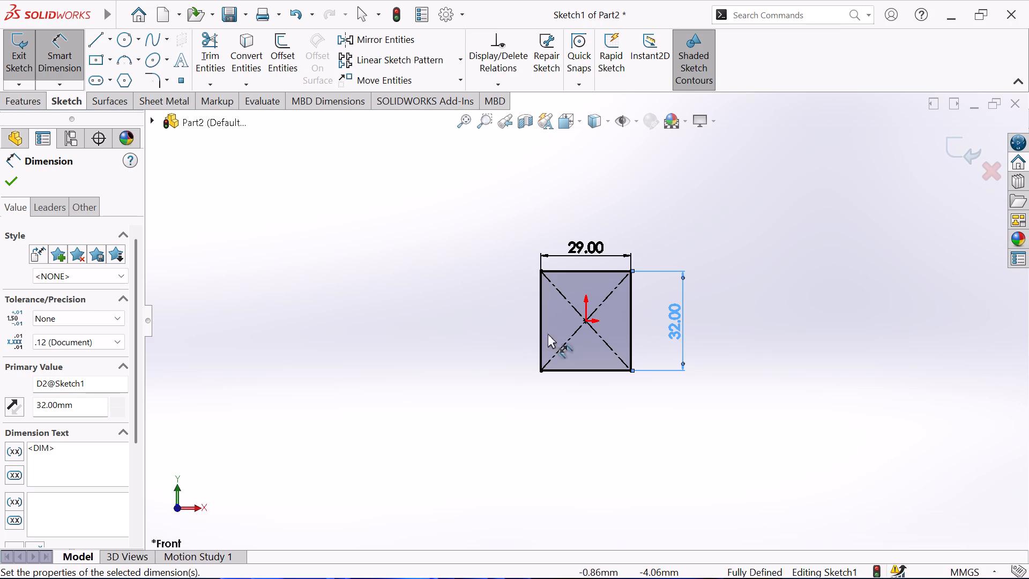
left_click(14, 184)
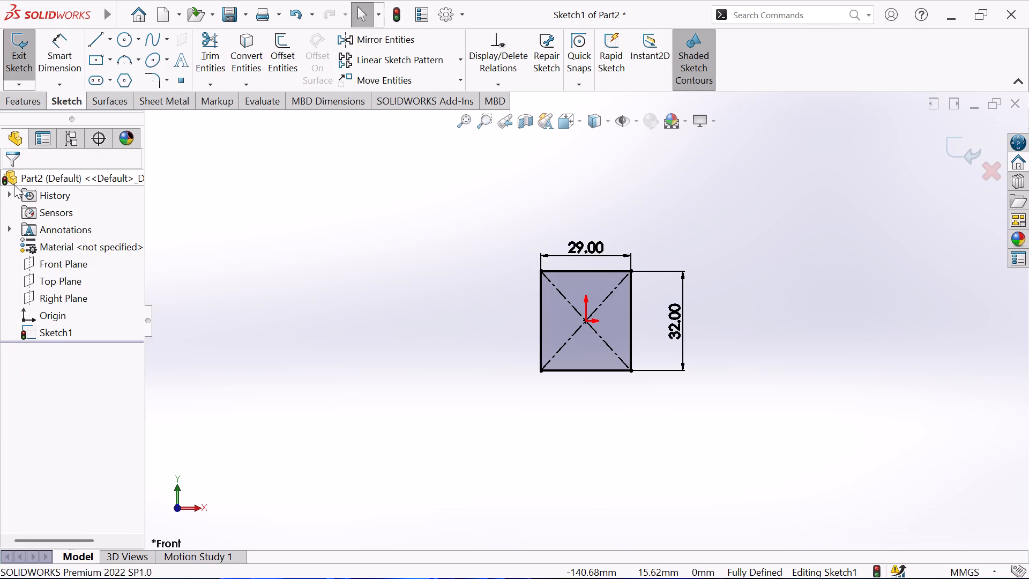
left_click(26, 53)
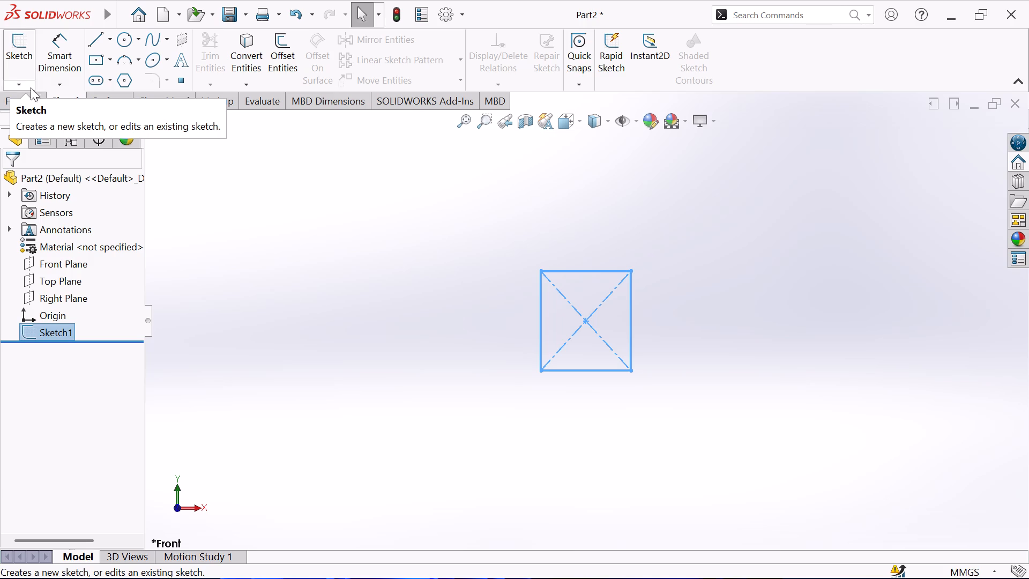
Extrude the rectangle sketch as a blind boss 16 mm deep.
left_click(20, 103)
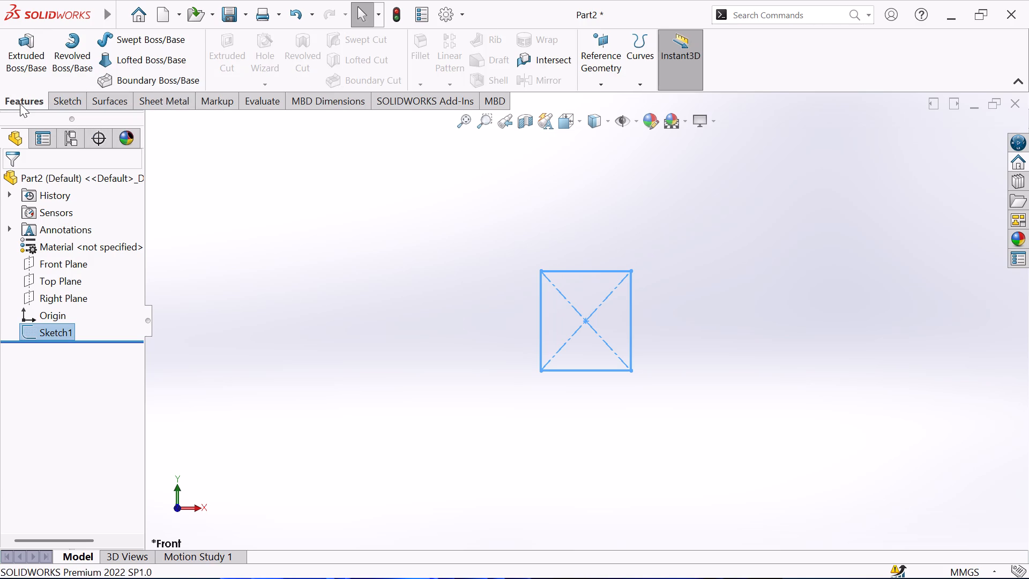
left_click(27, 63)
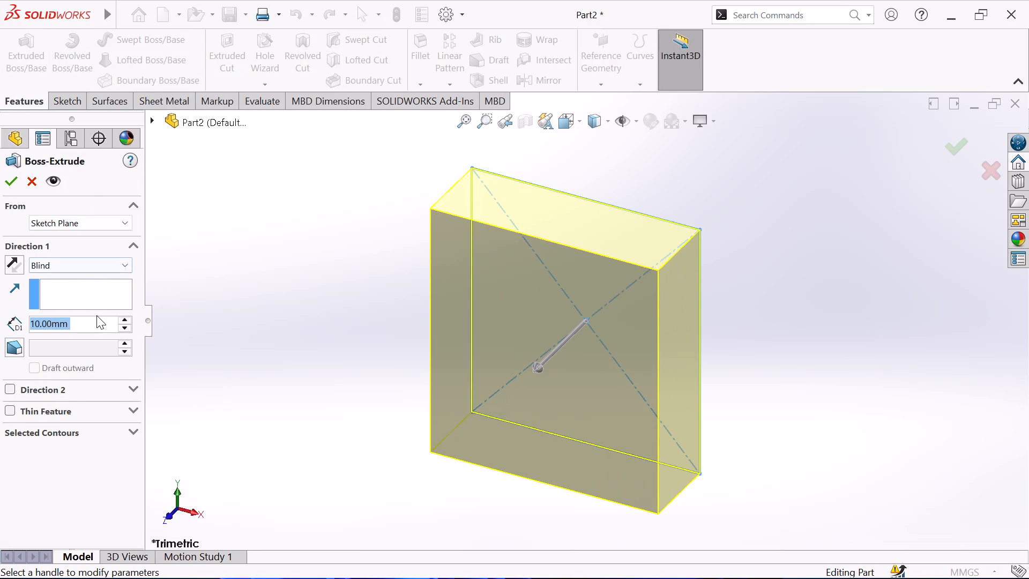
key("1")
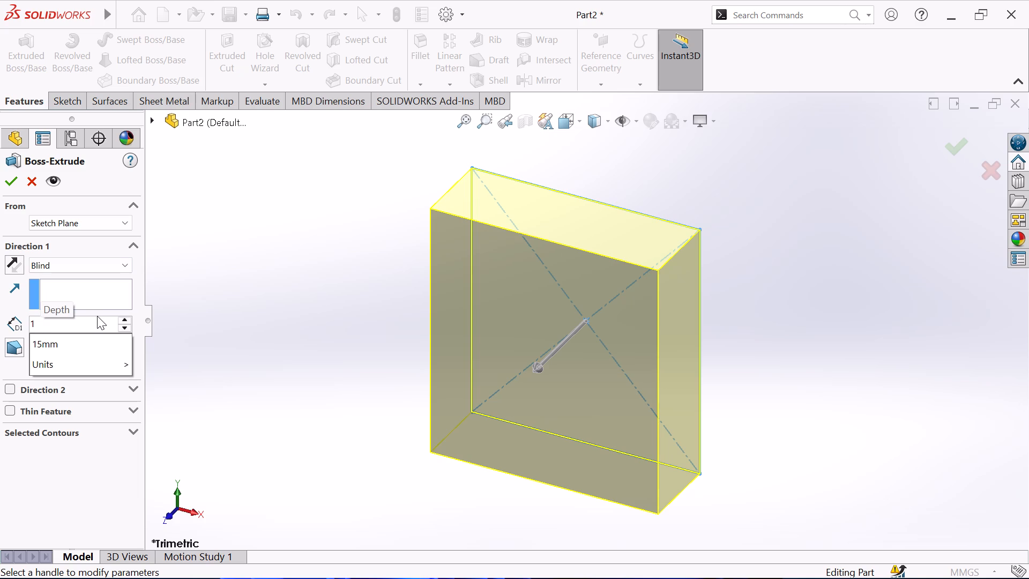
key("6")
key("Return")
key("Return")
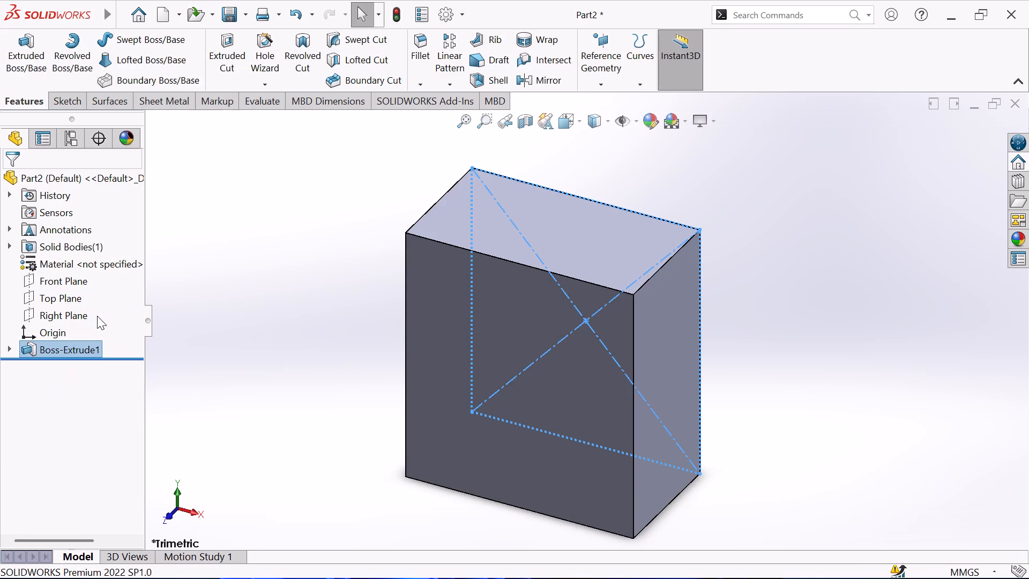
Start a new sketch on the block's front face, viewed face-on.
left_click(500, 405)
left_click(74, 100)
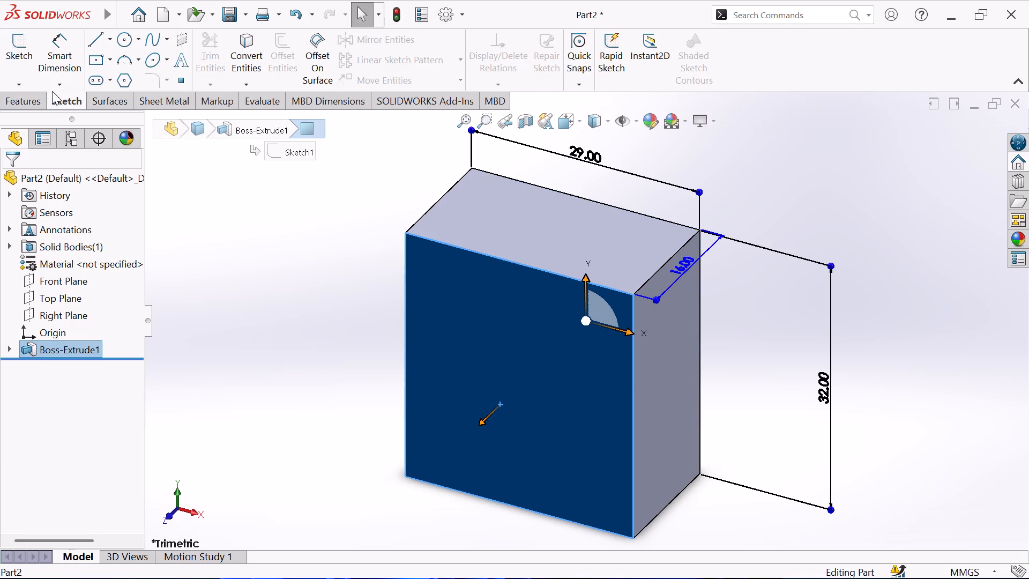
left_click(16, 53)
scroll(375, 200, "up", 3)
middle_click_drag(391, 211, 391, 212)
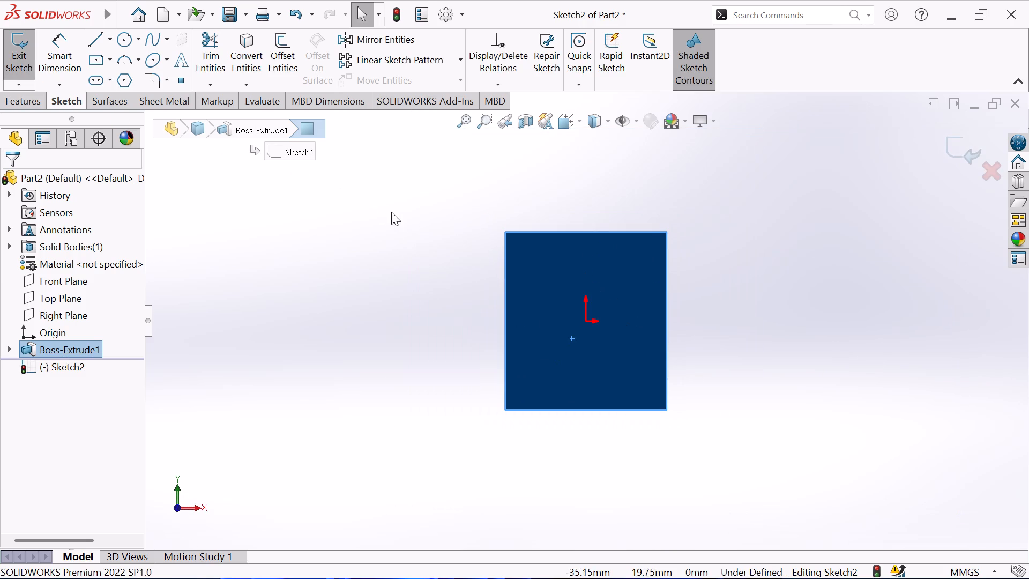
middle_click_drag(391, 212, 438, 286)
left_click(346, 264)
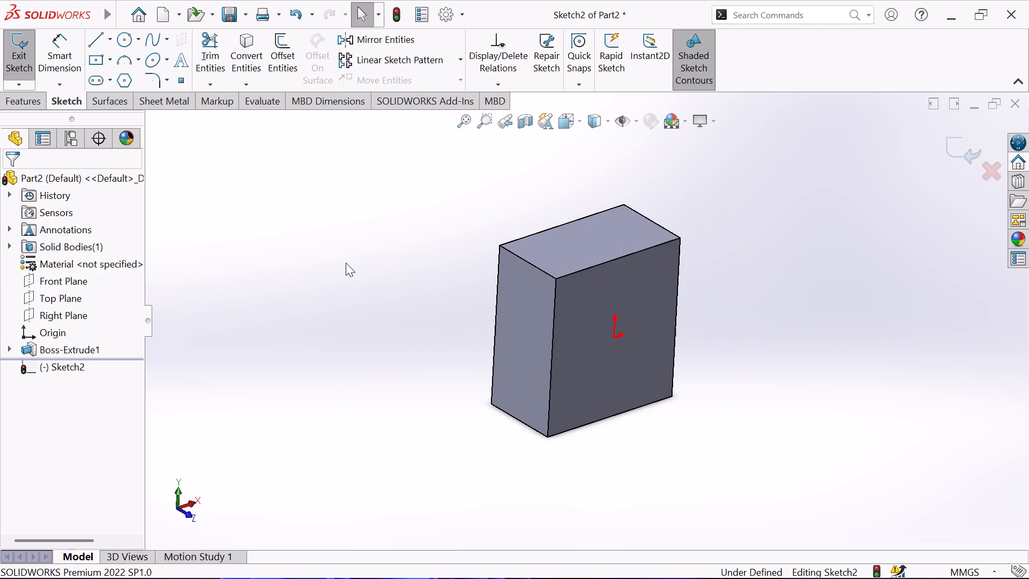
key("Escape")
key("ctrl+8")
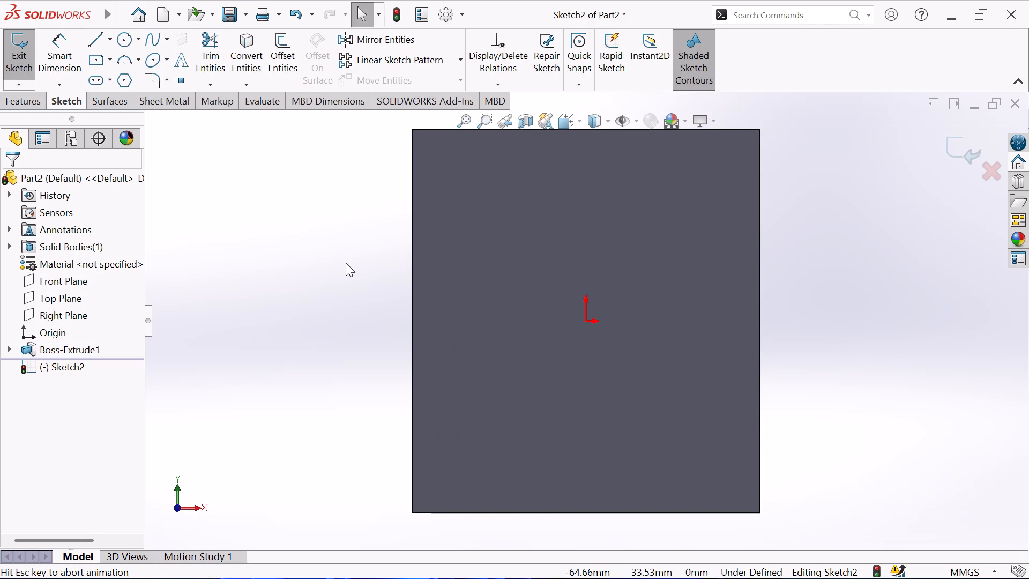
scroll(646, 340, "up", 3)
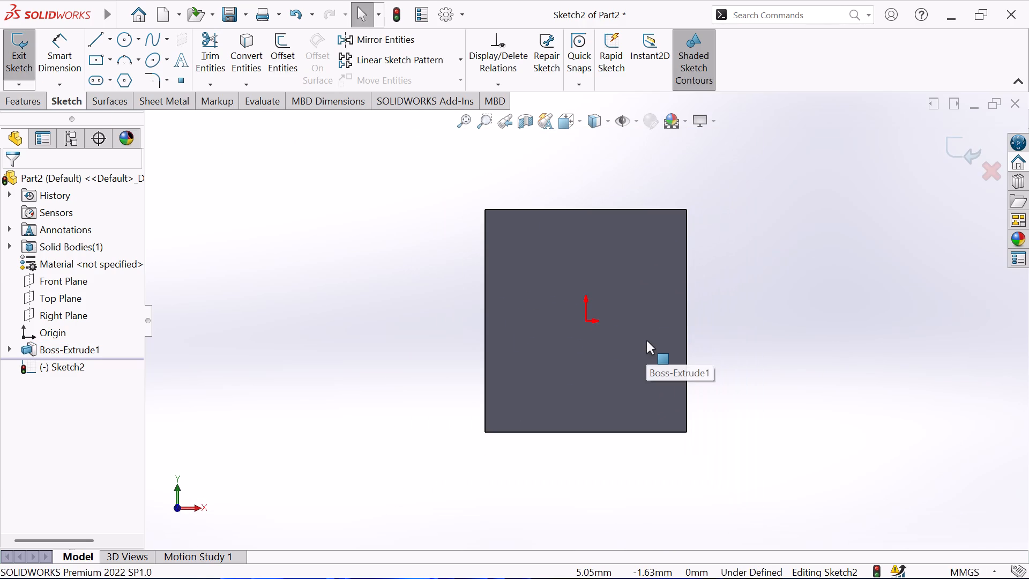
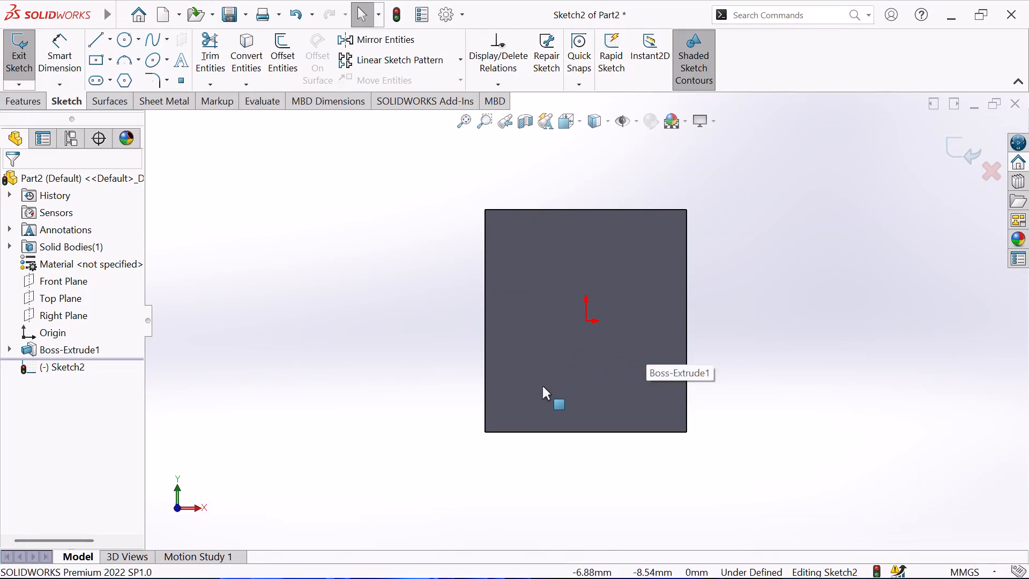
Sketch a center rectangle about 5.6 mm wide and 6 mm high below the origin, near the front face's bottom edge.
left_click(95, 62)
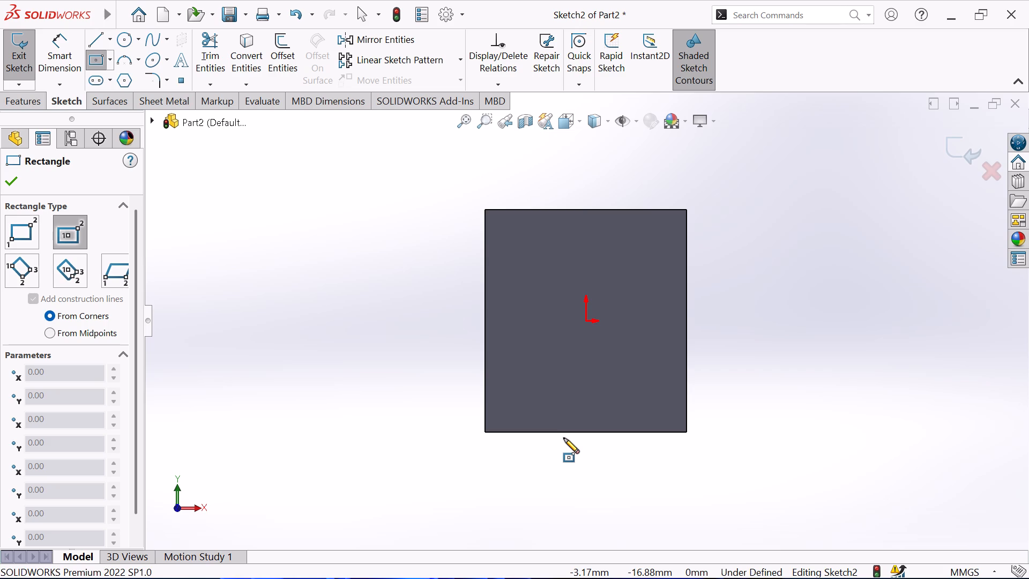
left_click(585, 411)
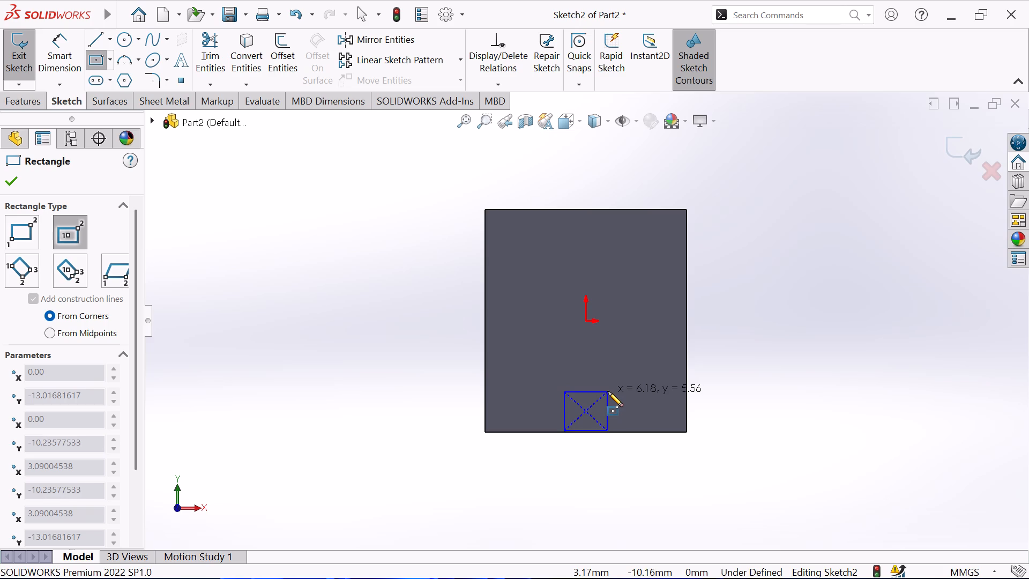
scroll(599, 399, "down", 2)
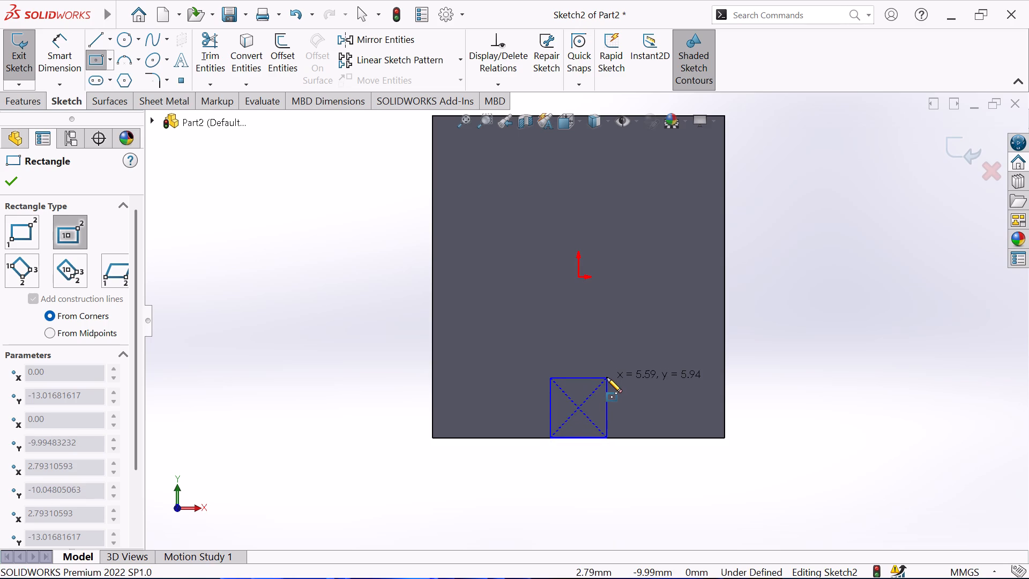
left_click(607, 377)
right_click(656, 384)
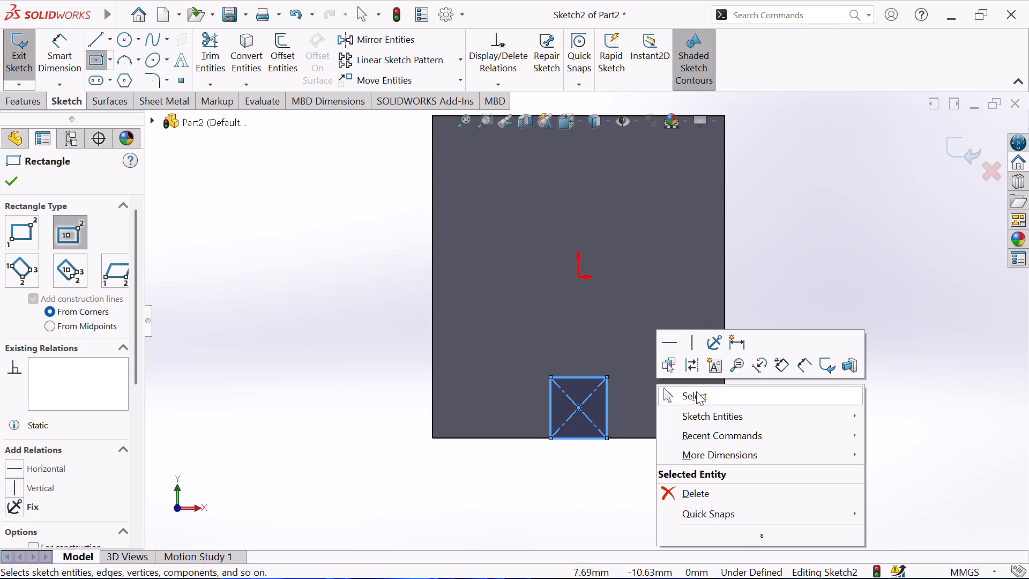
left_click(696, 391)
Dimension the small rectangle's top side to a width of 13 mm.
scroll(609, 410, "down", 5)
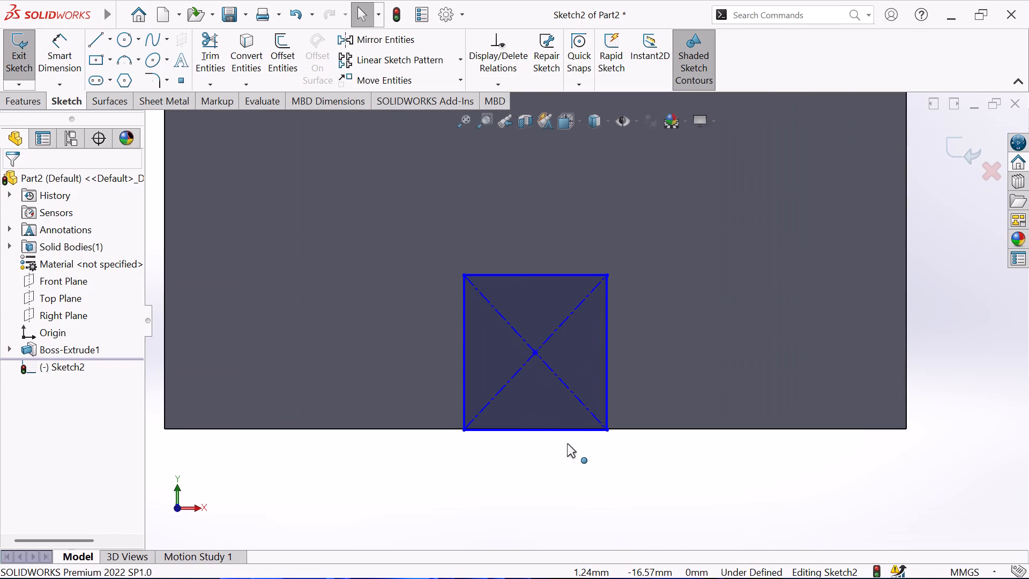
scroll(566, 443, "down", 1)
scroll(548, 382, "up", 2)
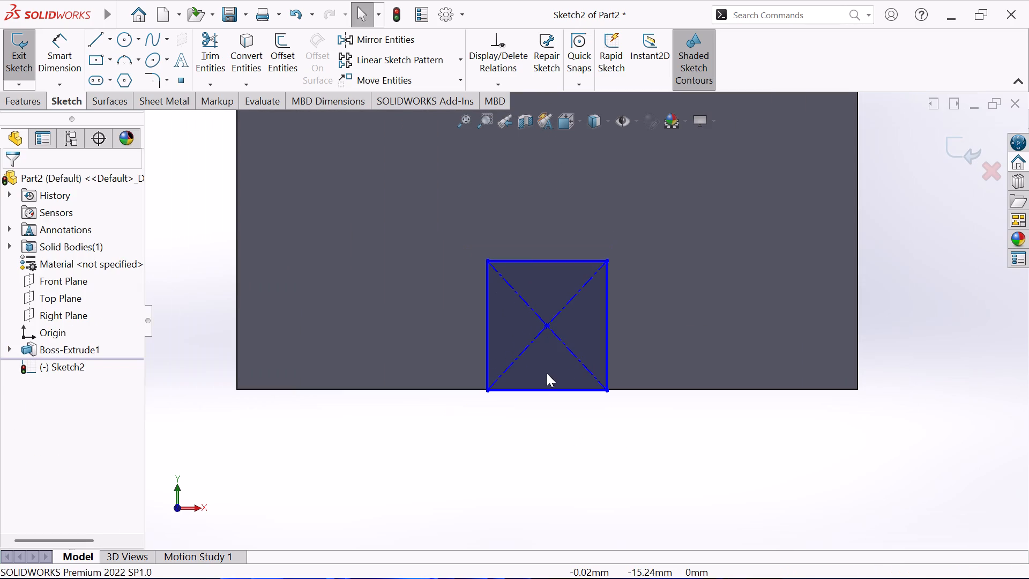
scroll(547, 373, "up", 1)
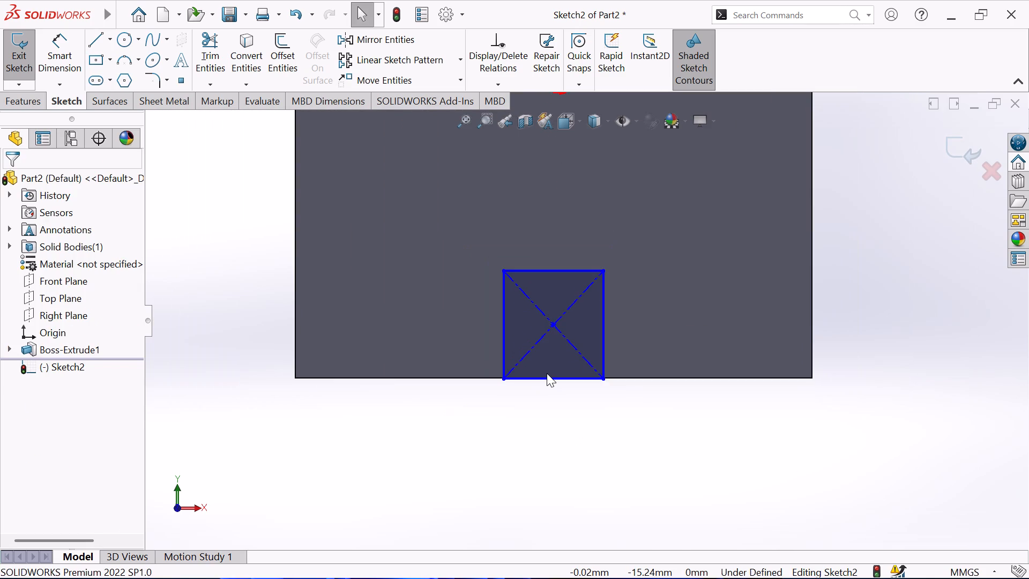
left_click(63, 49)
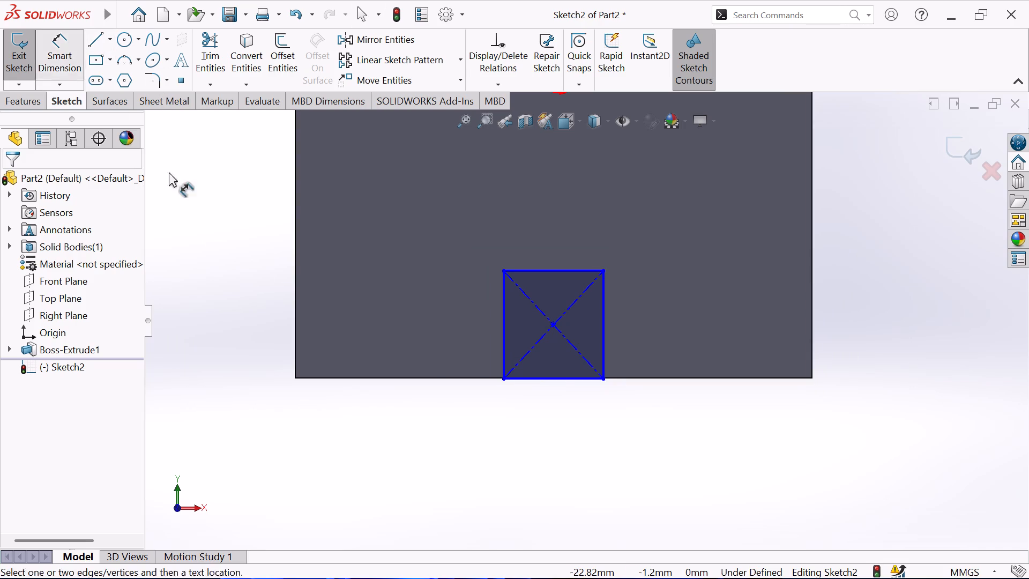
left_click(570, 269)
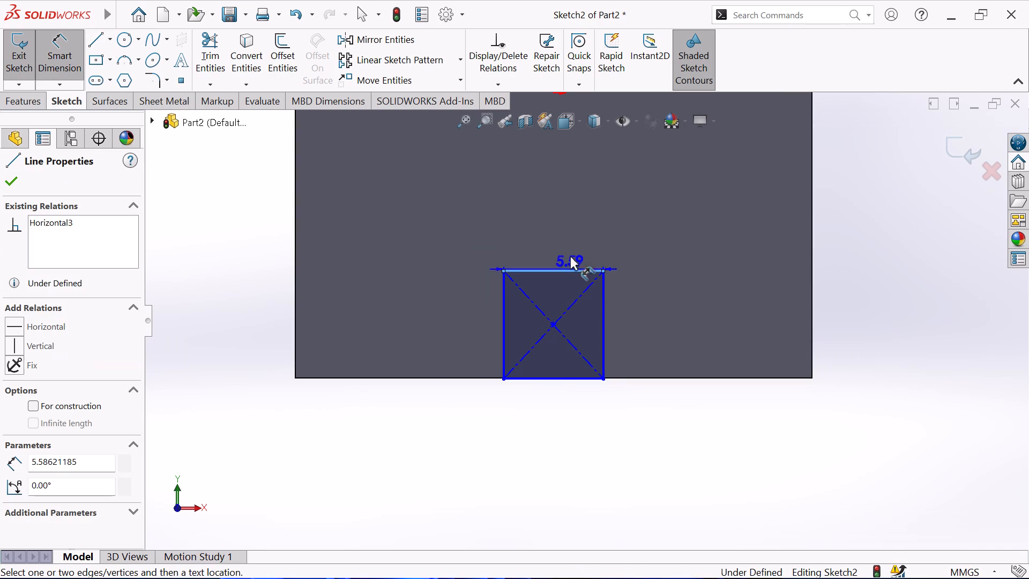
left_click(561, 252)
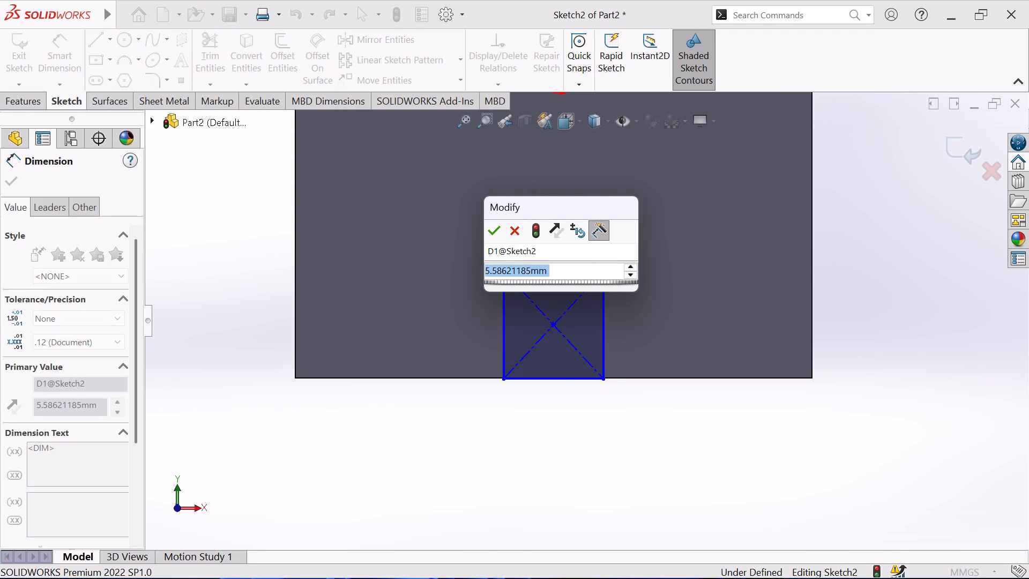
key("1")
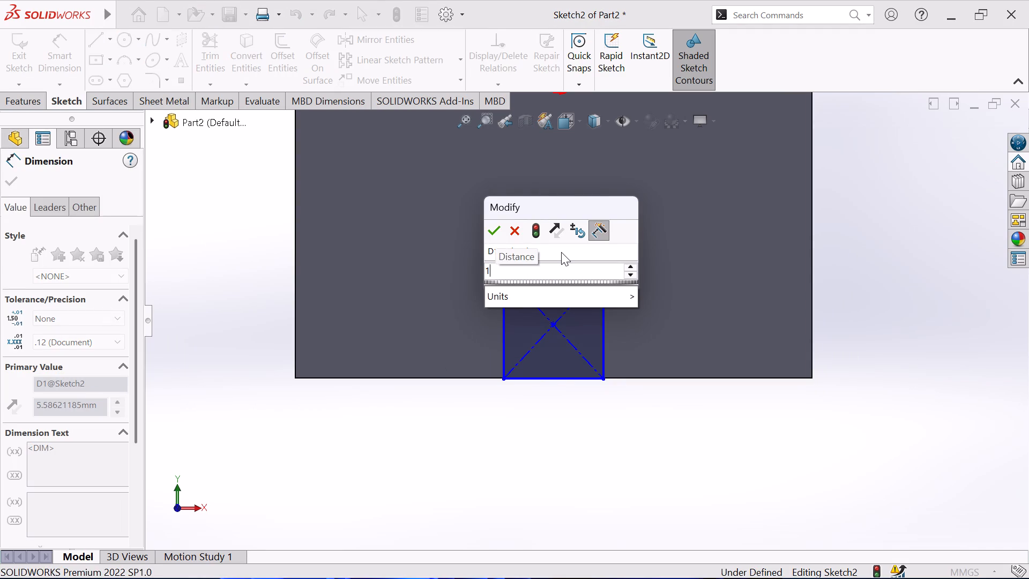
key("3")
key("Return")
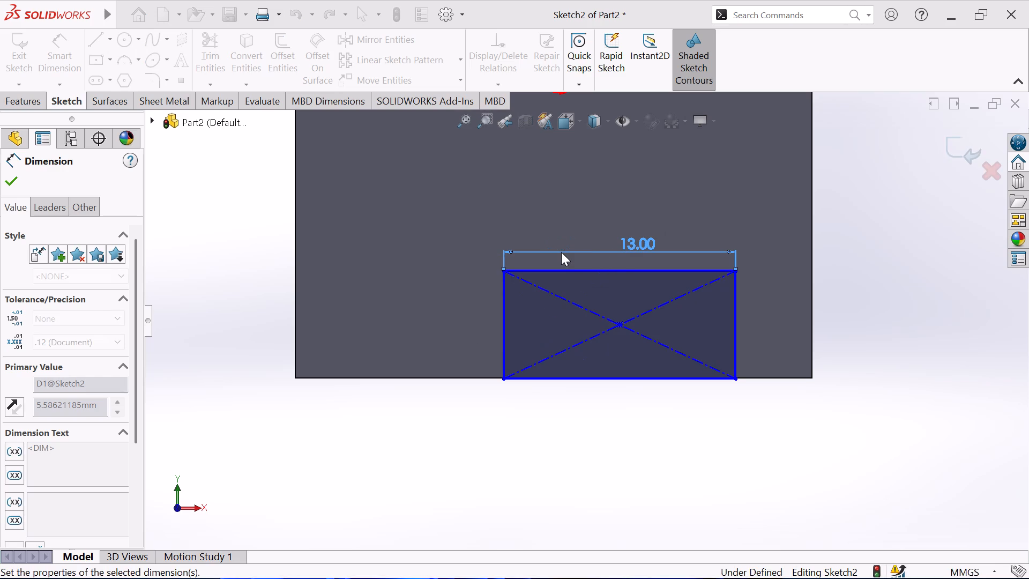
scroll(652, 201, "up", 3)
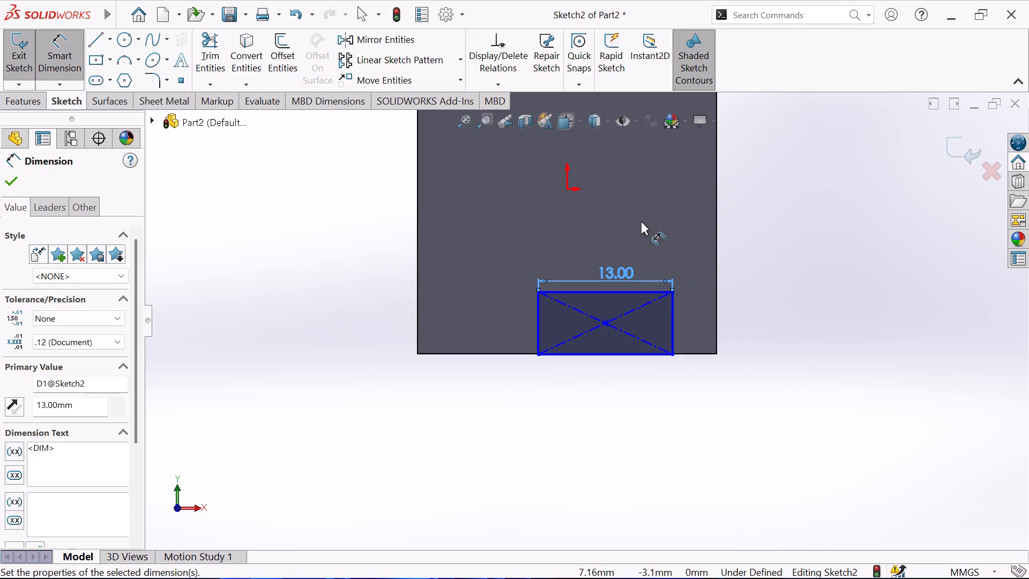
left_click(3, 184)
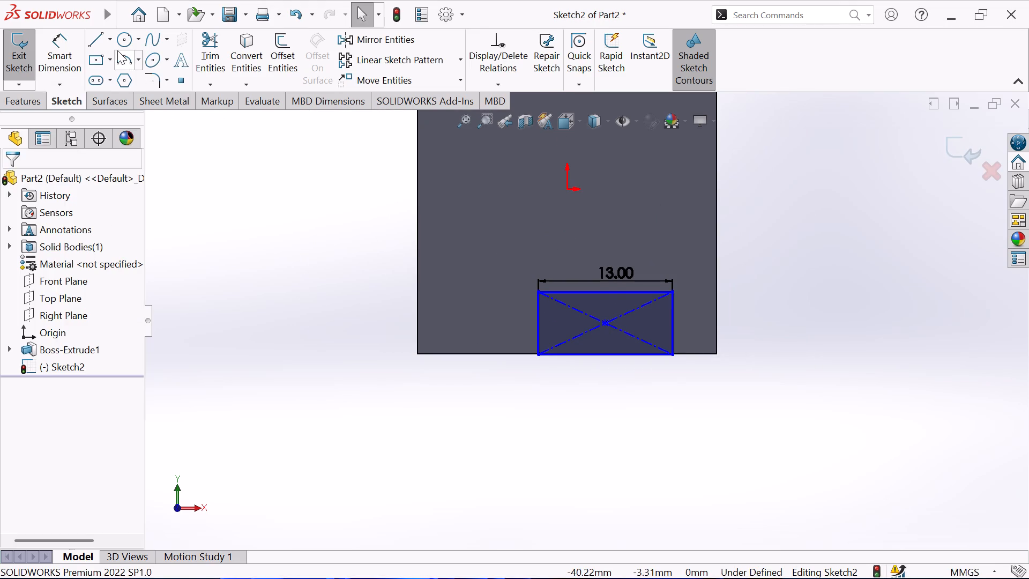
Draw a vertical centerline through the origin, from just above it to below the block's bottom edge.
left_click(111, 39)
left_click(100, 79)
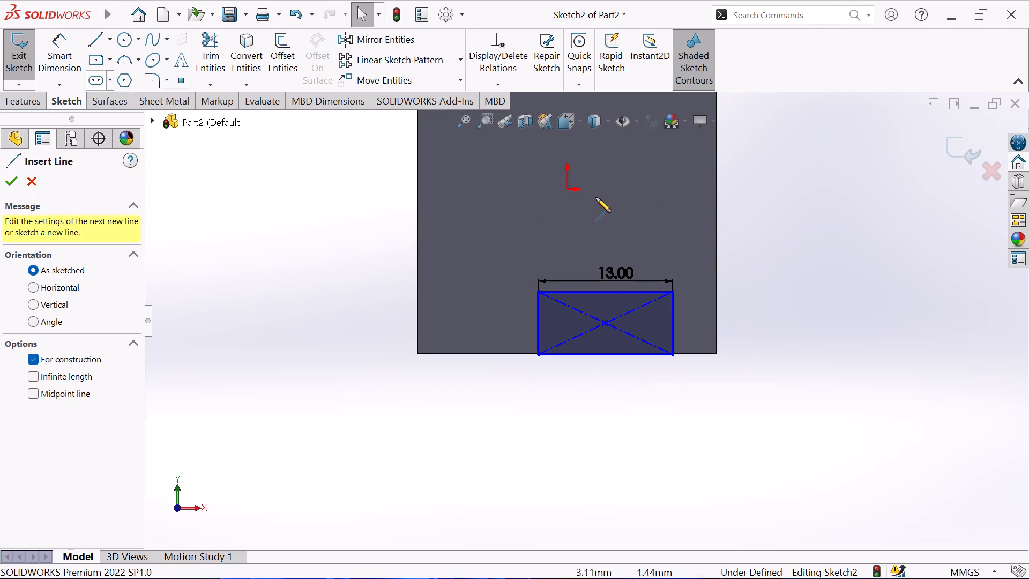
left_click(568, 147)
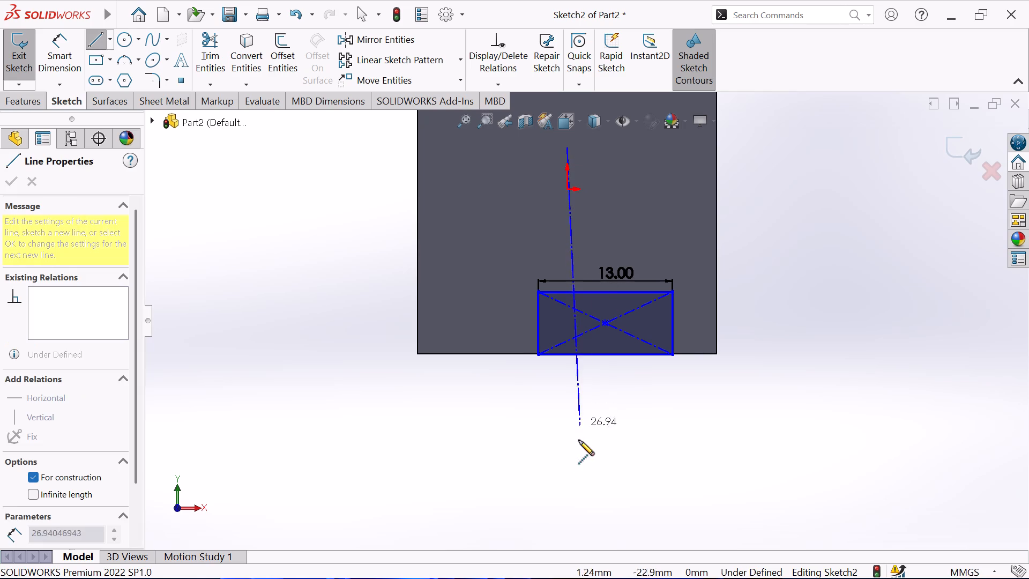
left_click(569, 464)
right_click(639, 459)
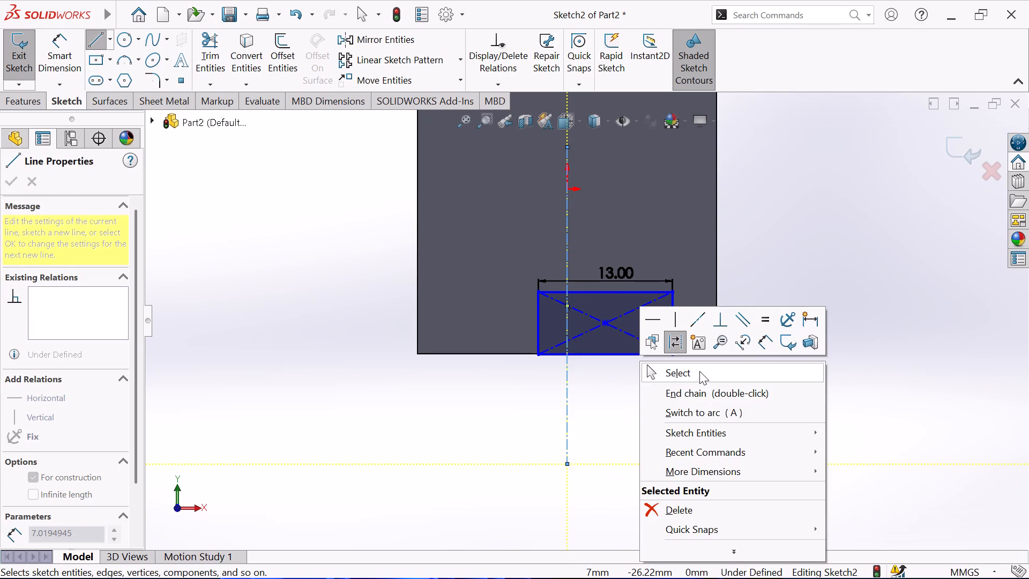
left_click(695, 367)
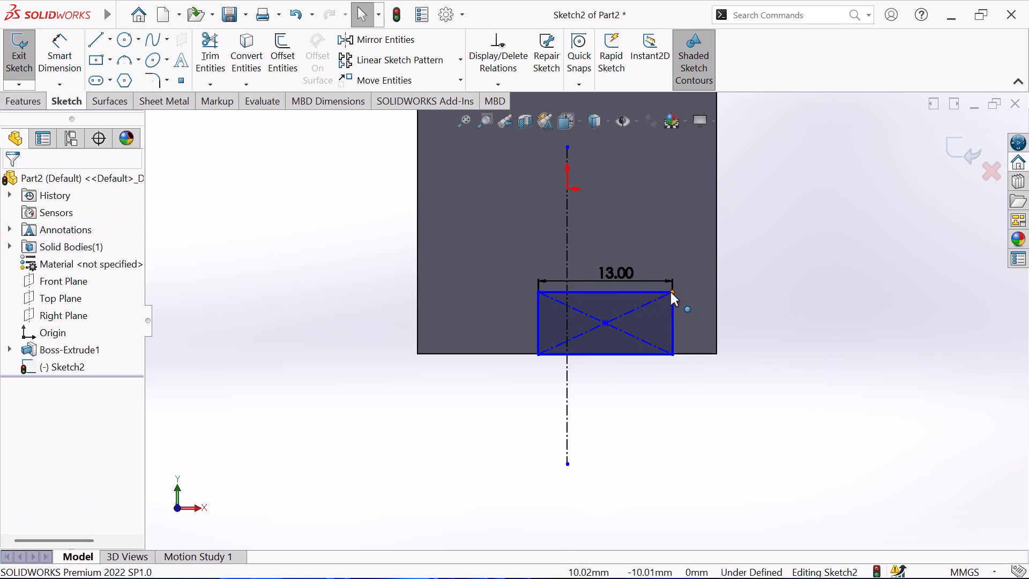
Add a Symmetric relation between the rectangle's two upper corners about the vertical centerline.
left_click(490, 84)
left_click(519, 115)
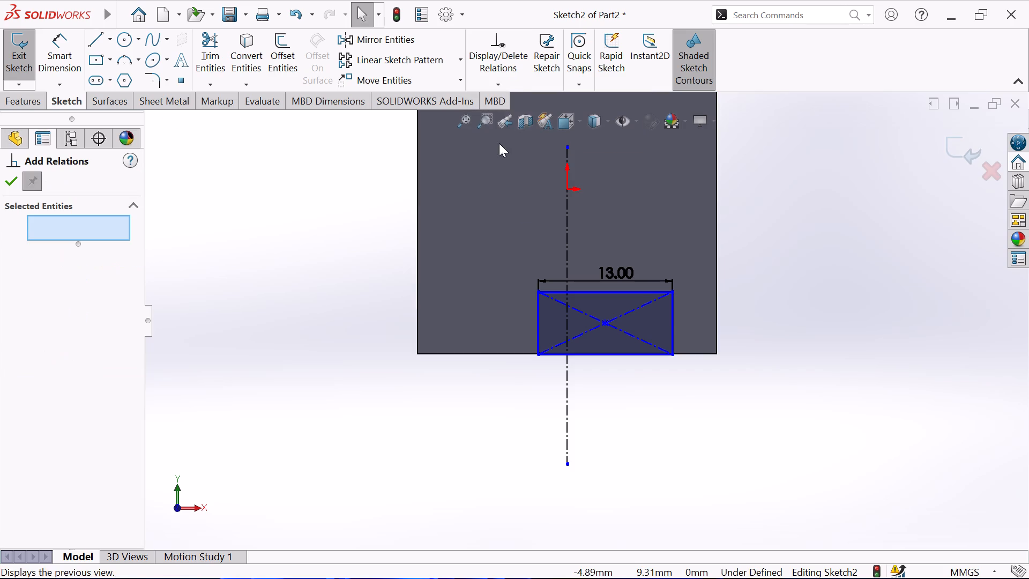
left_click(539, 289)
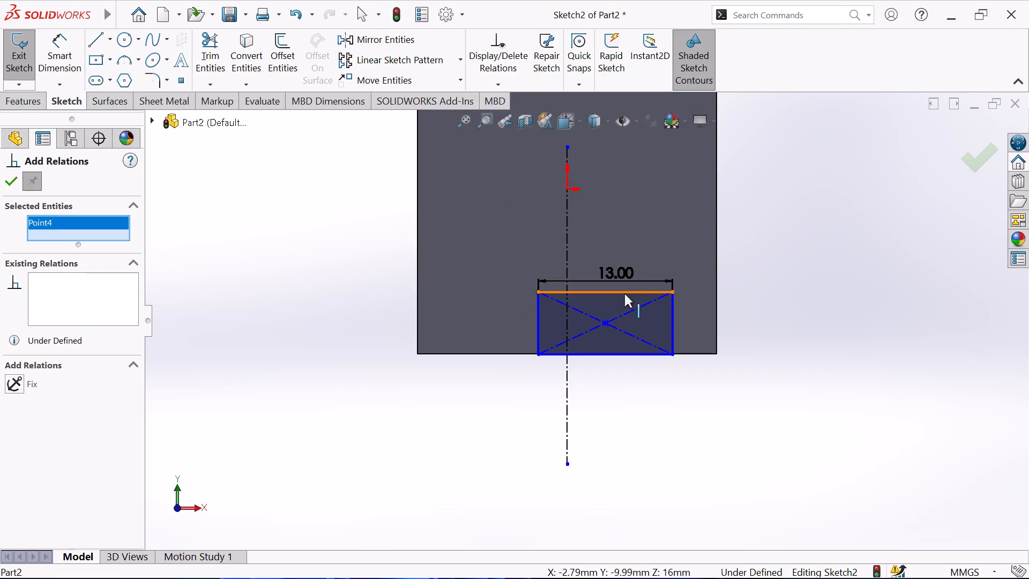
left_click(674, 292)
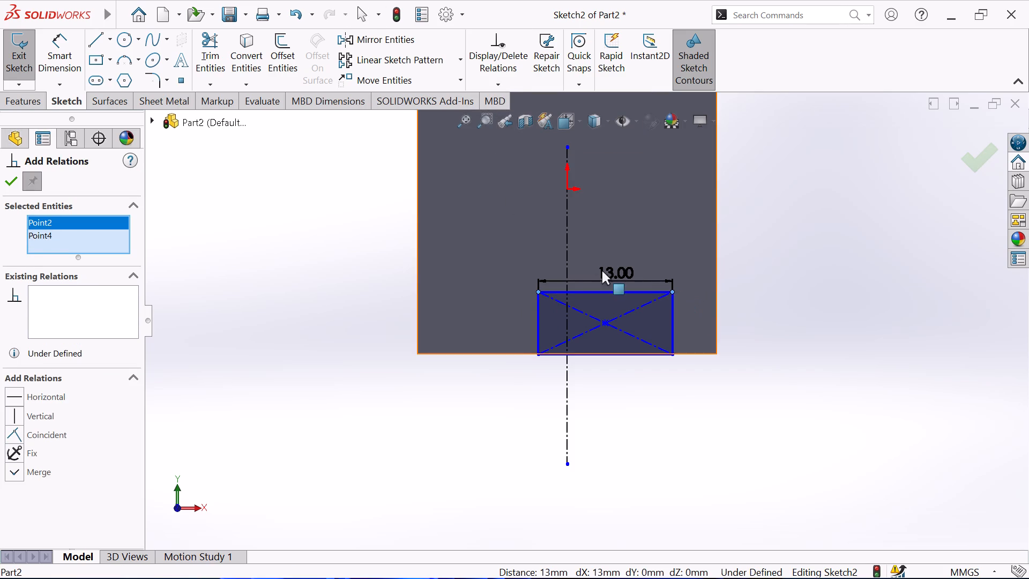
left_click(566, 232)
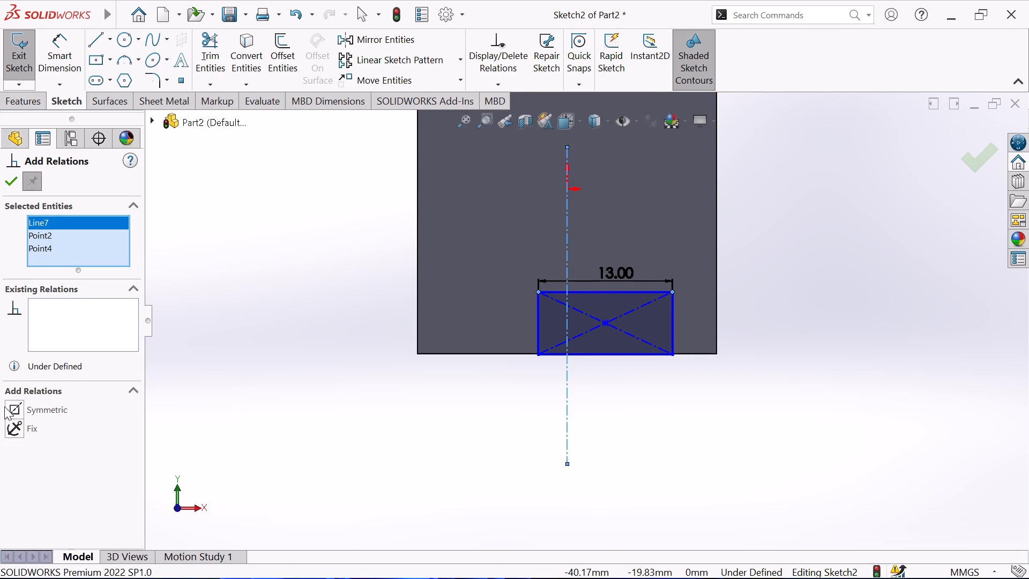
left_click(16, 408)
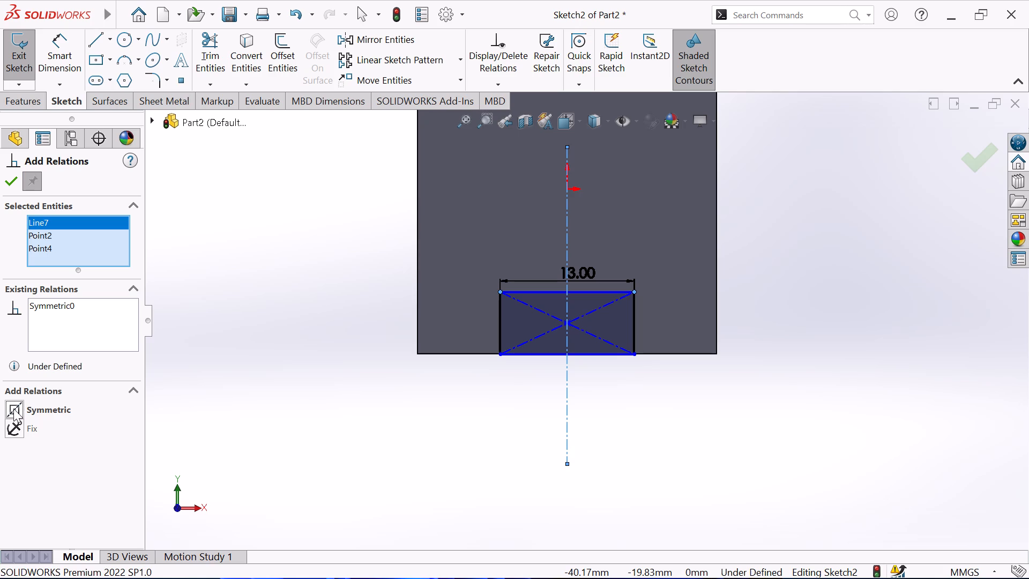
scroll(560, 209, "up", 2)
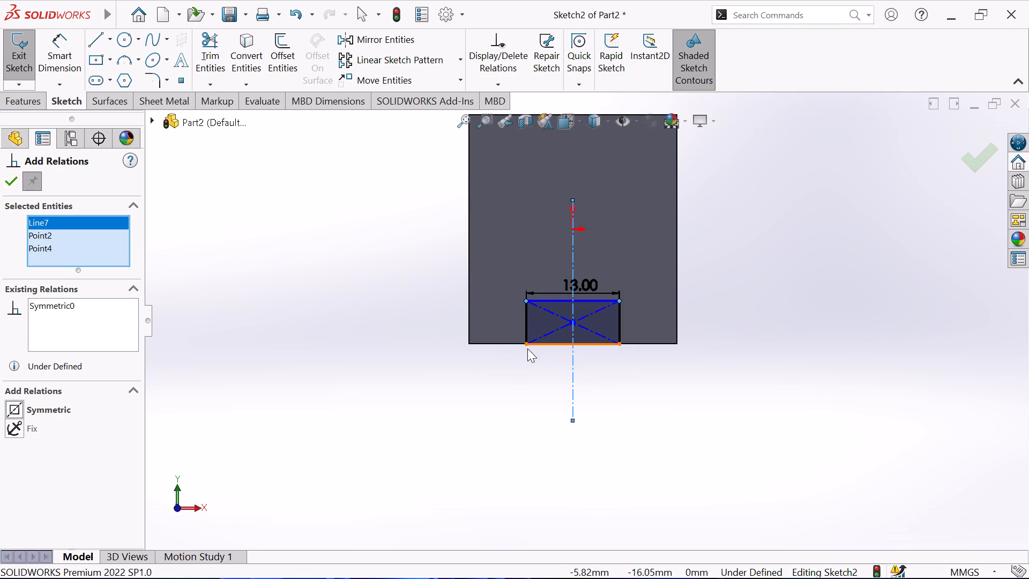
left_click(16, 181)
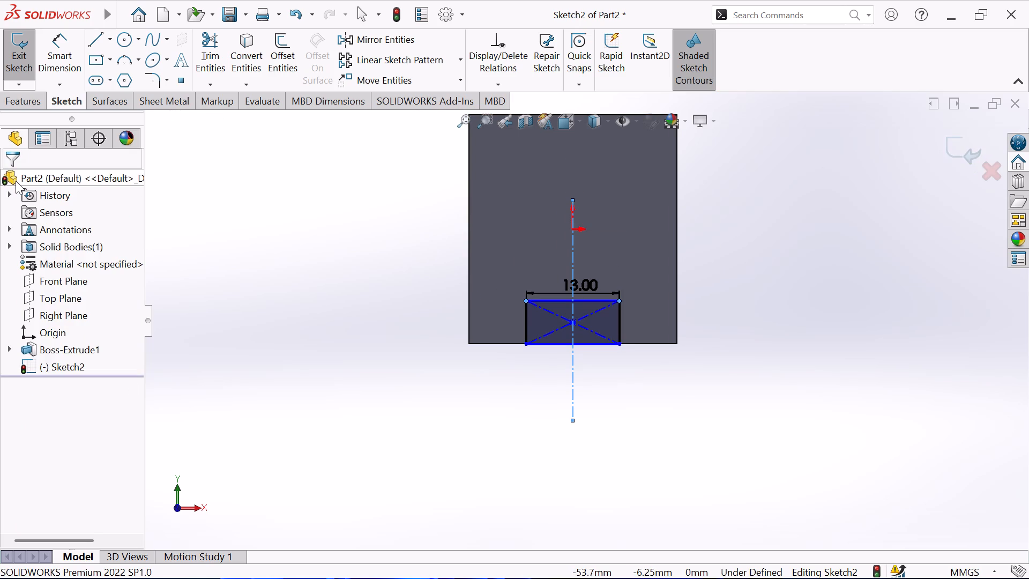
Dimension the small rectangle's vertical side to a height of 10 mm.
left_click(66, 49)
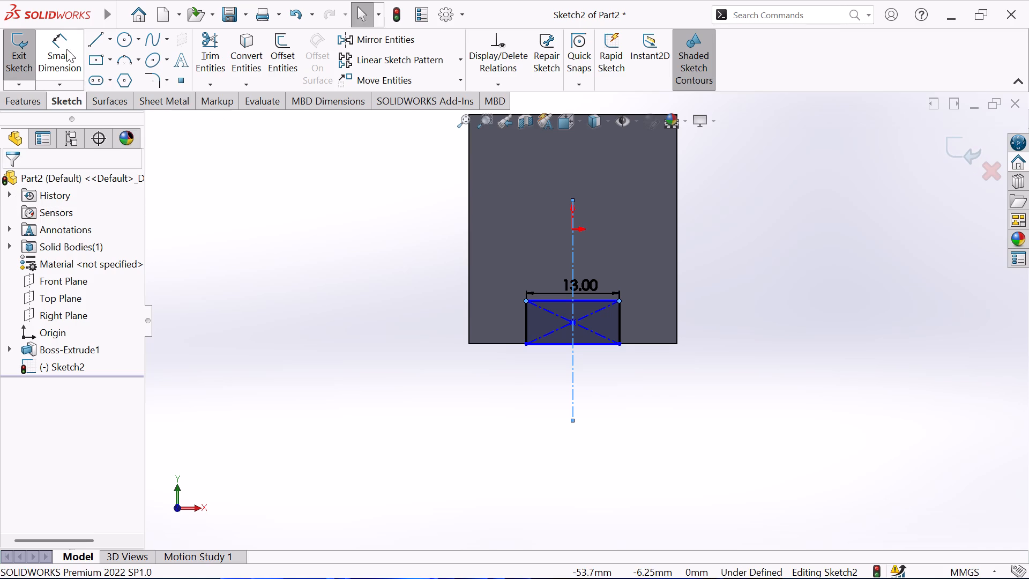
left_click(523, 319)
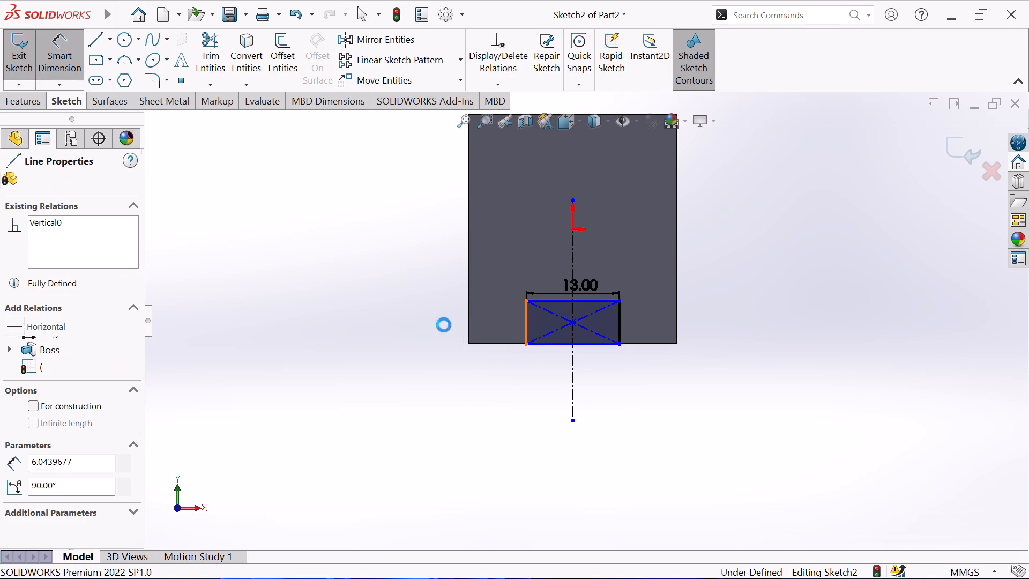
left_click(442, 325)
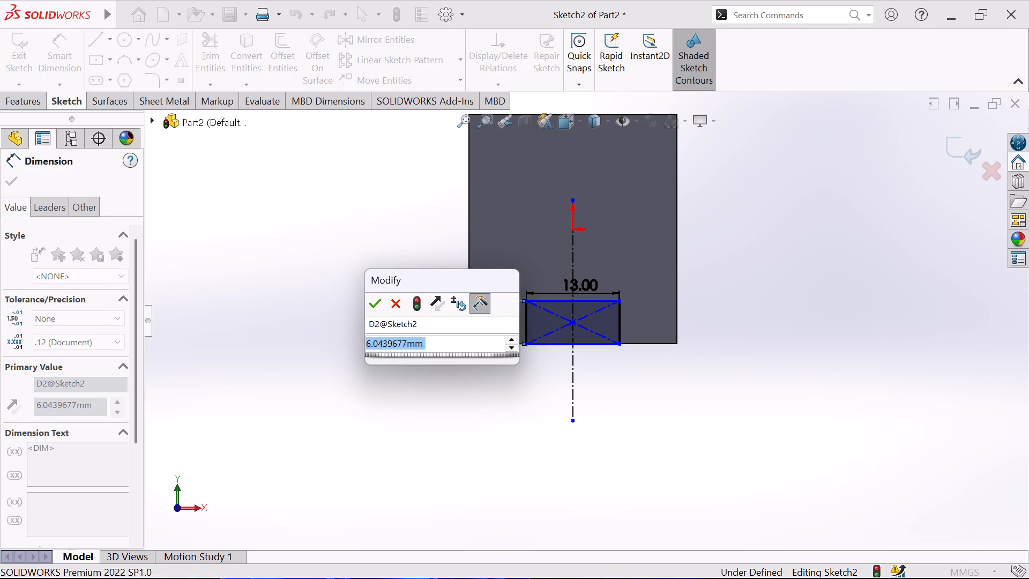
type("10")
key("Return")
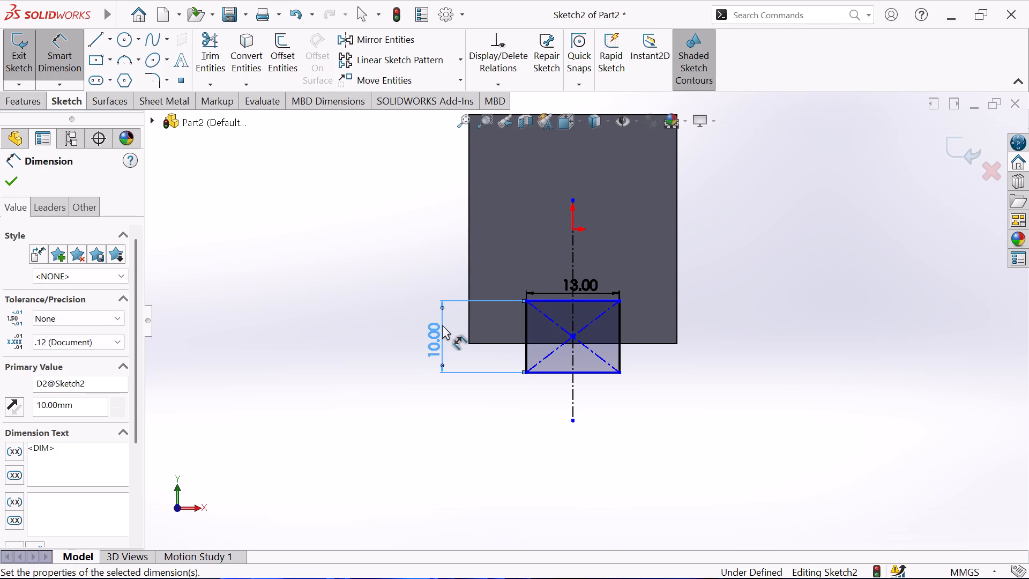
key("Escape")
Add a Collinear relation between the rectangle's bottom side and the block's bottom edge.
left_click(505, 343)
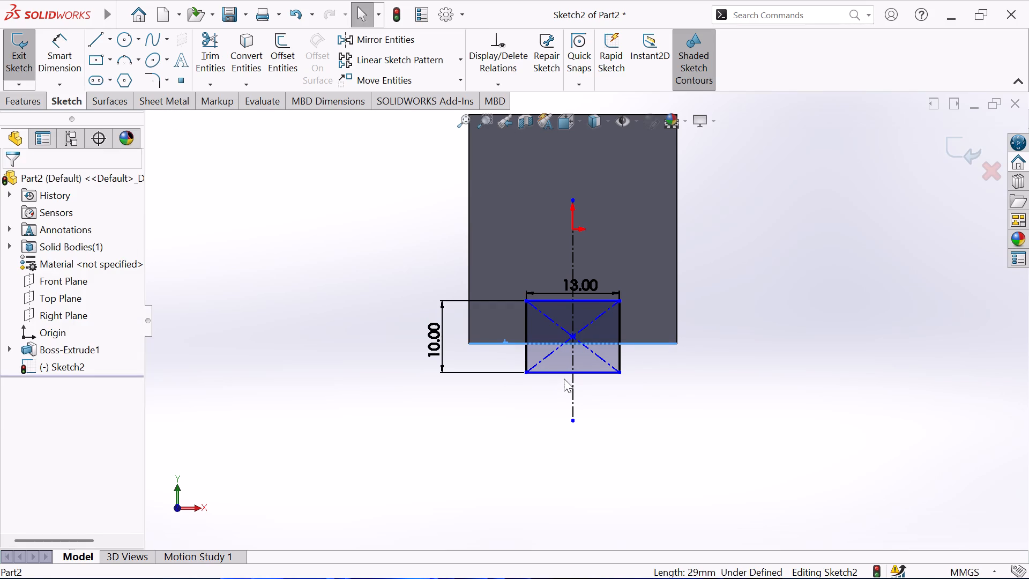
left_click(561, 375, "ctrl")
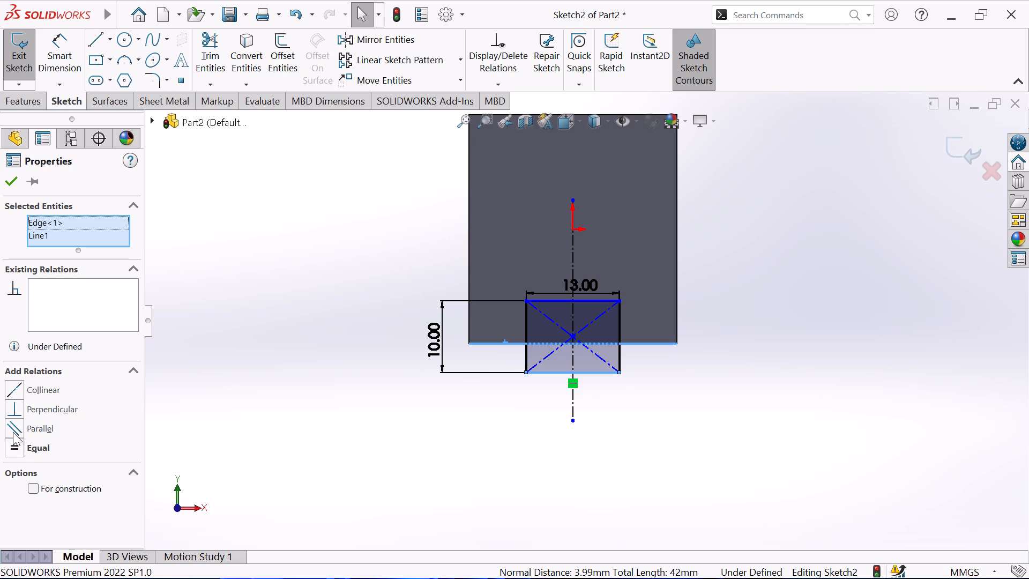
left_click(8, 411)
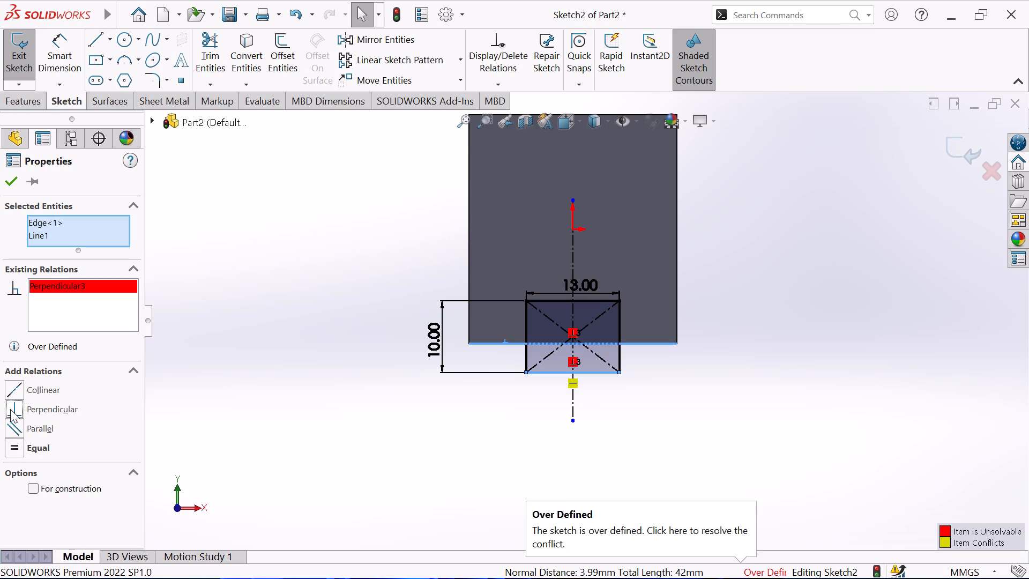
key("ctrl+z")
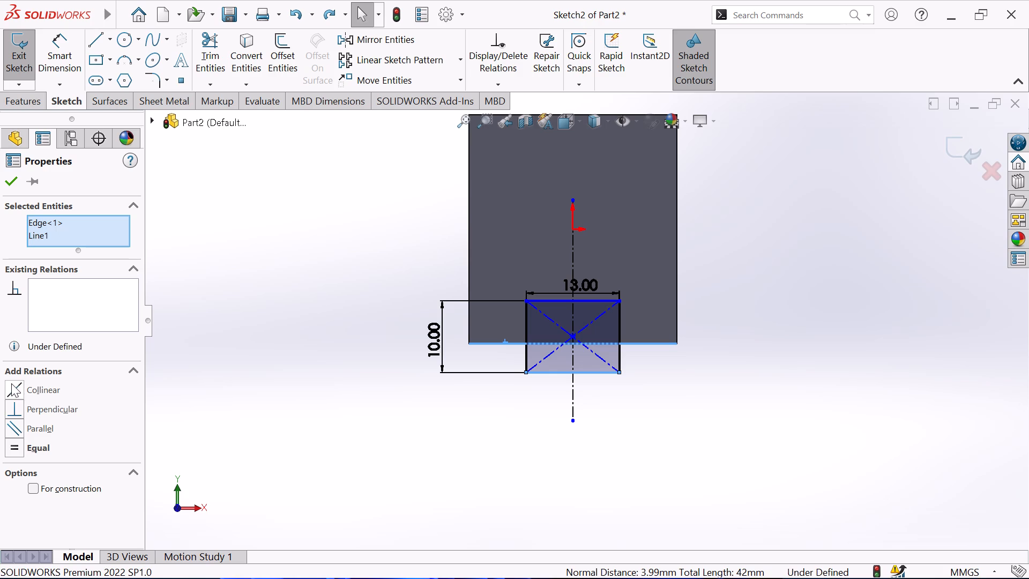
left_click(11, 383)
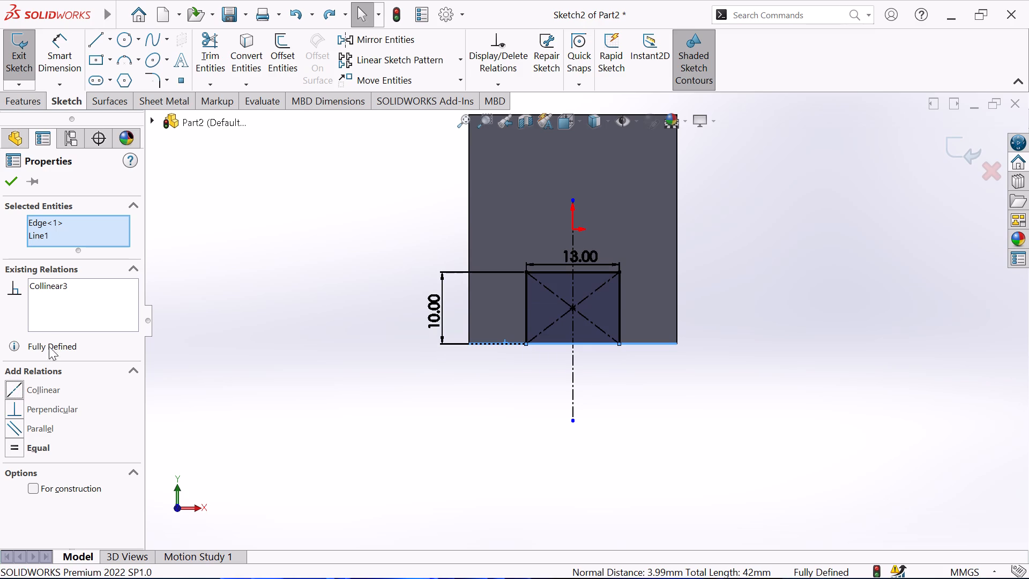
scroll(645, 171, "up", 1)
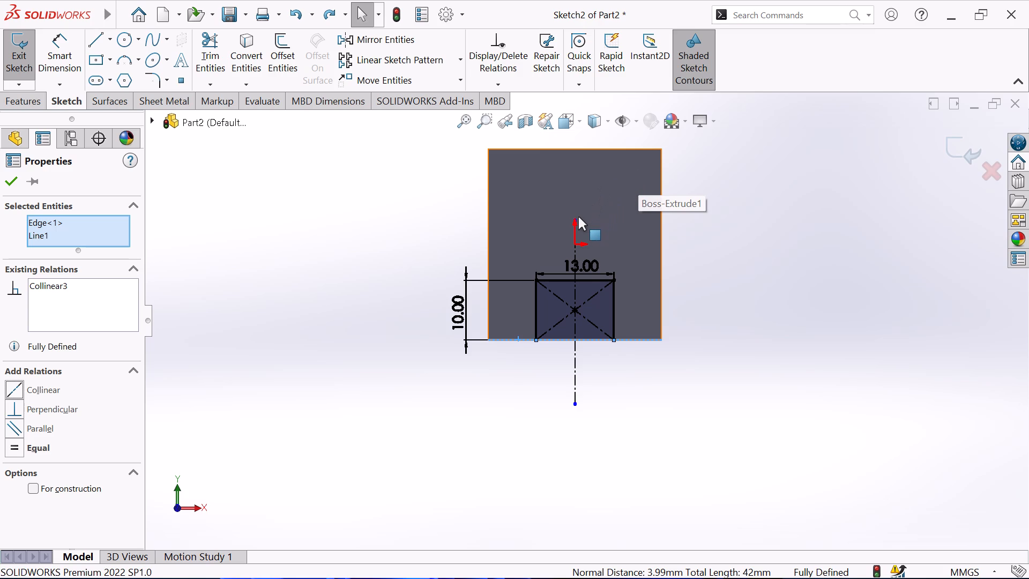
Close the sketch and make a 16 mm Blind Extruded Cut of the 13 × 10 mm rectangle through the block.
scroll(570, 354, "down", 4)
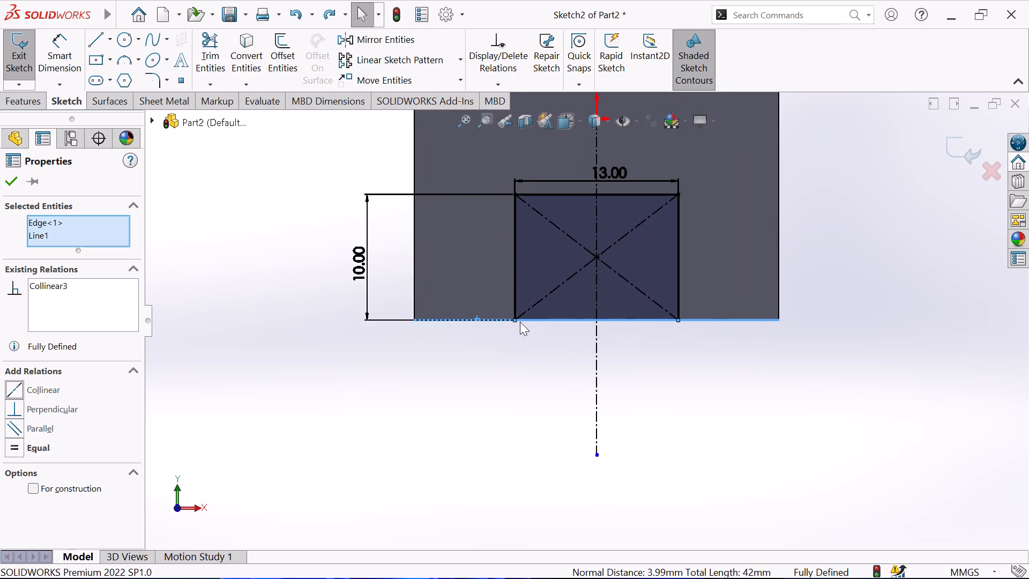
scroll(520, 322, "down", 3)
scroll(520, 321, "up", 4)
scroll(633, 258, "up", 3)
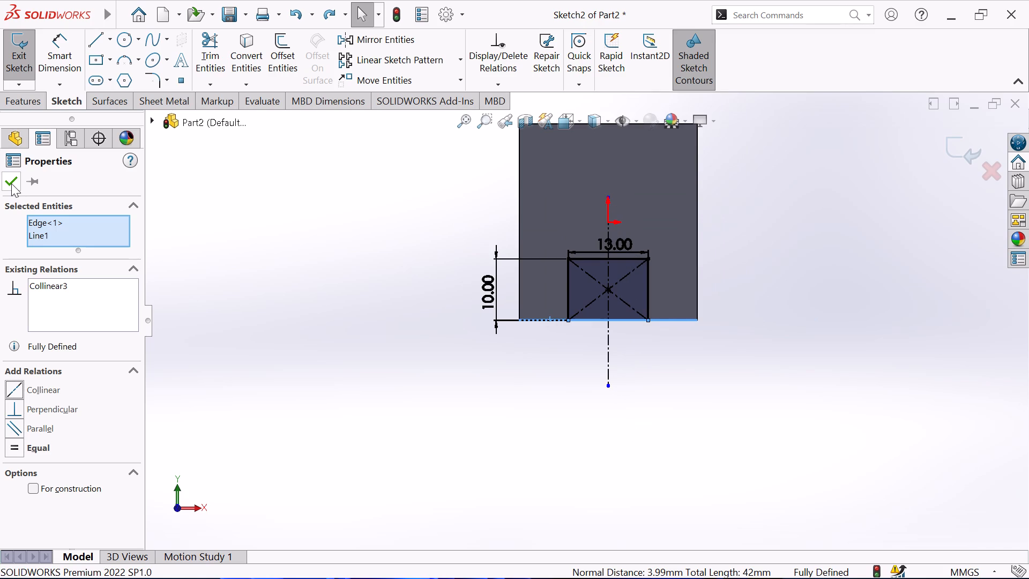
left_click(11, 183)
left_click(14, 57)
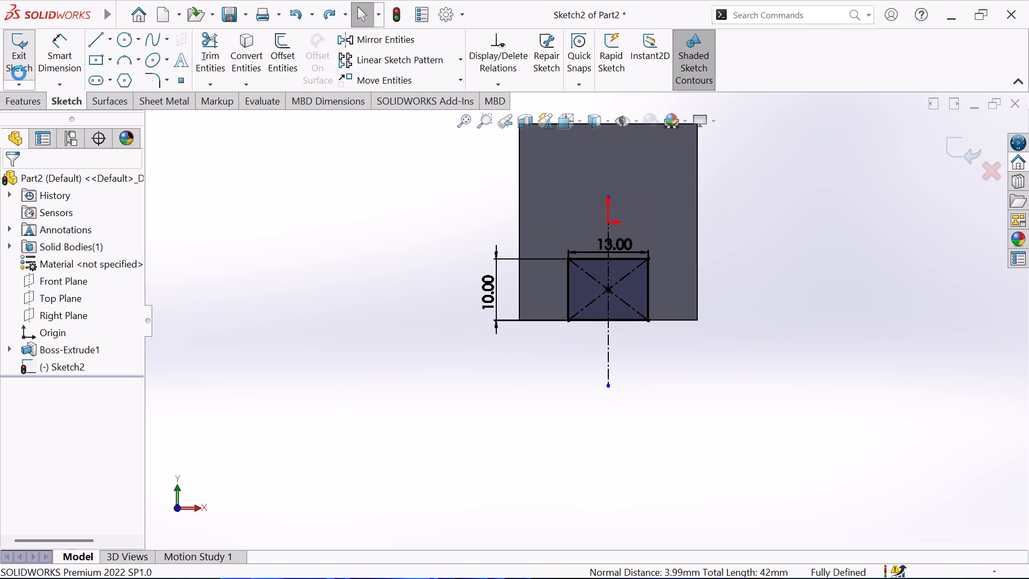
left_click(18, 108)
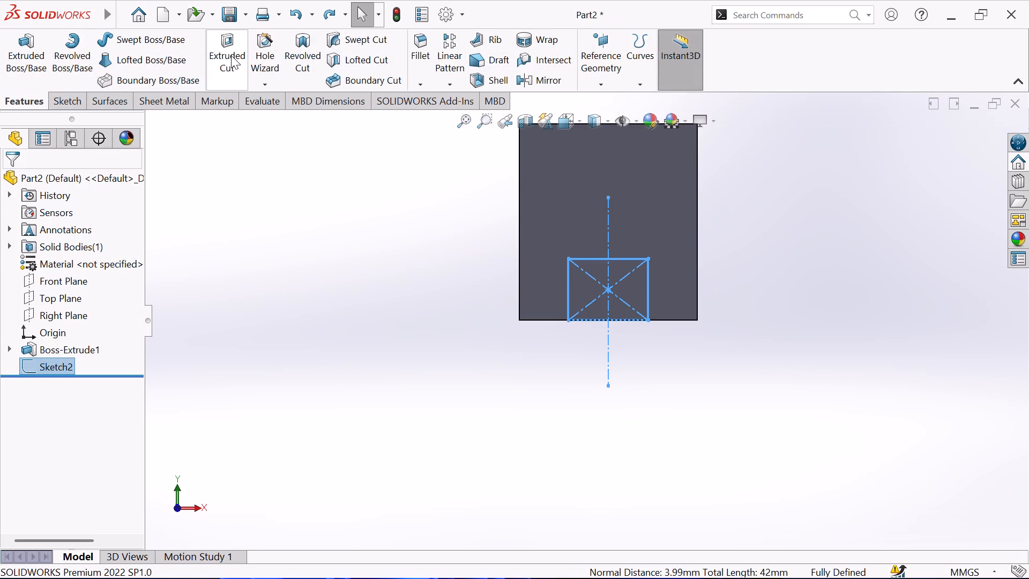
left_click(231, 55)
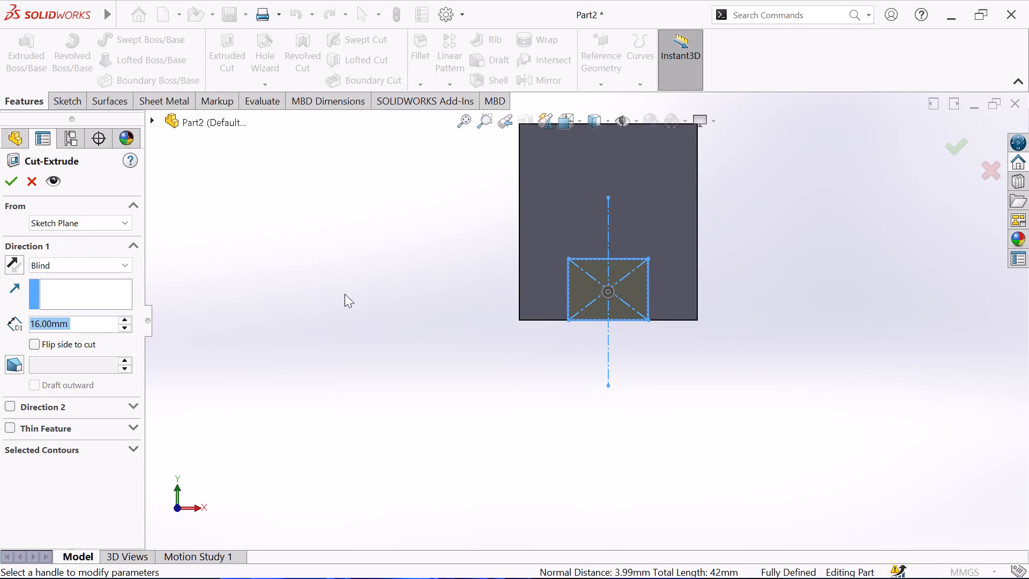
left_click(14, 182)
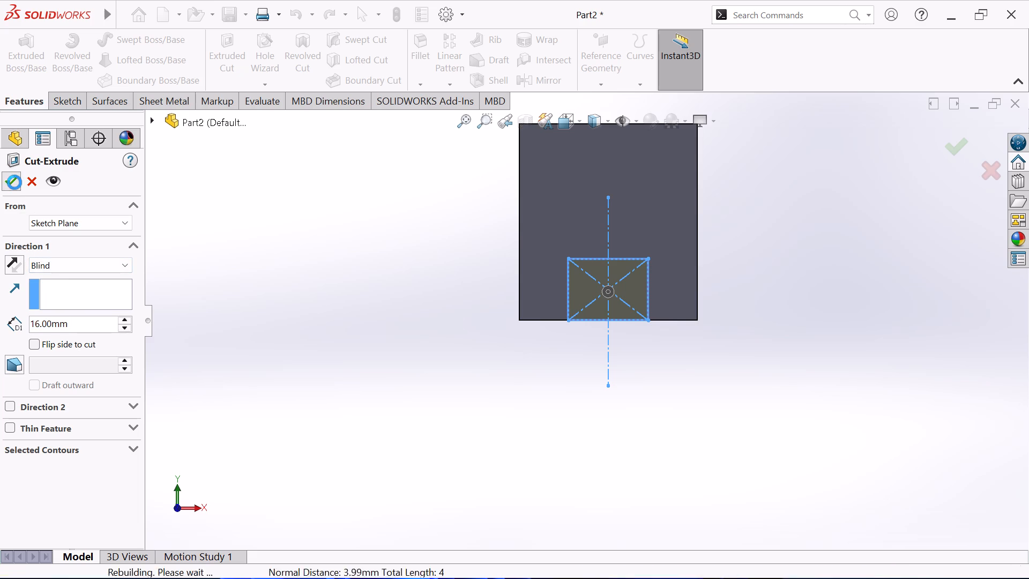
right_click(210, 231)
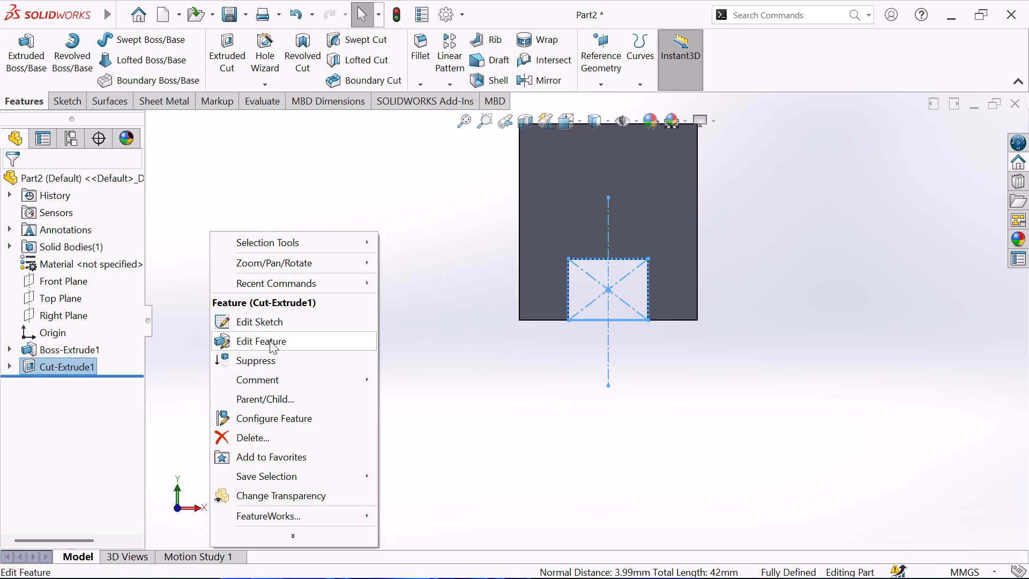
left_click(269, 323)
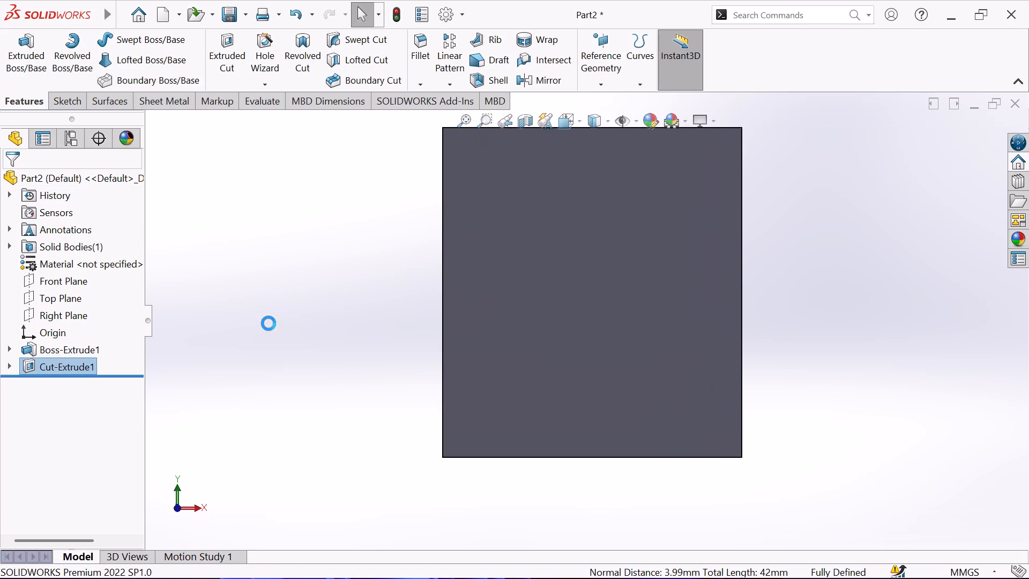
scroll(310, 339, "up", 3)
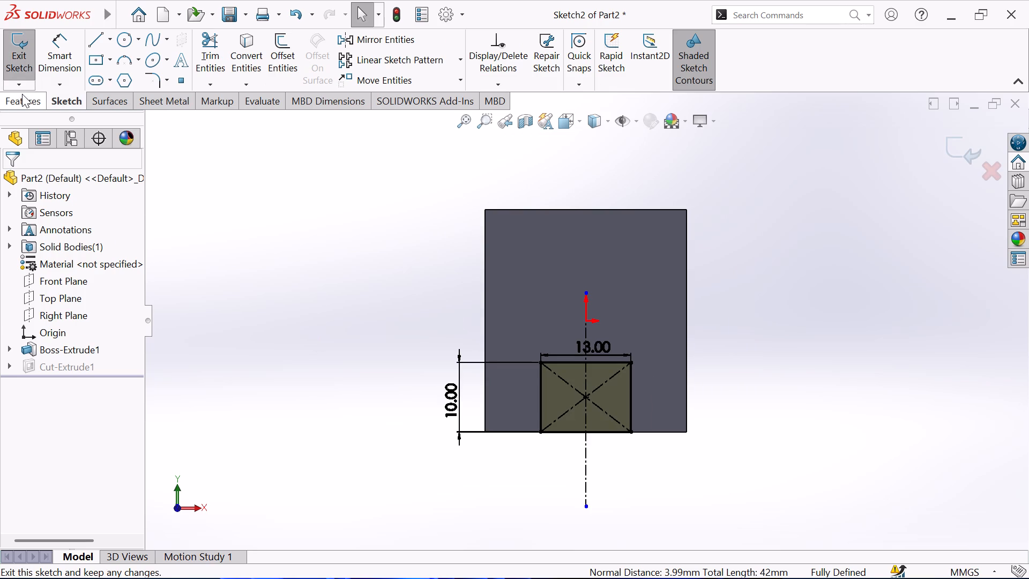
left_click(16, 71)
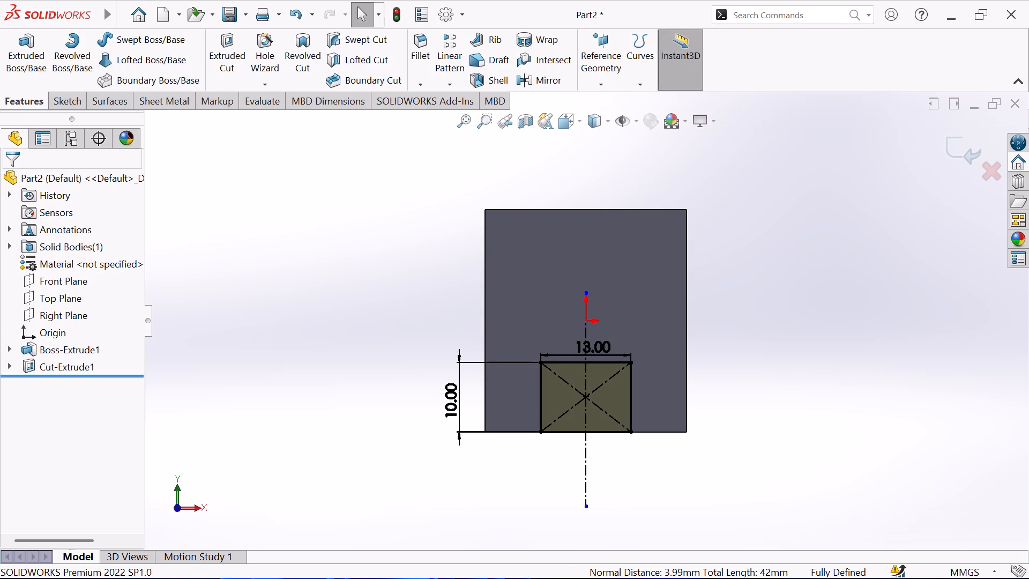
Open a new sketch on the front face of the notched block.
scroll(260, 227, "up", 2)
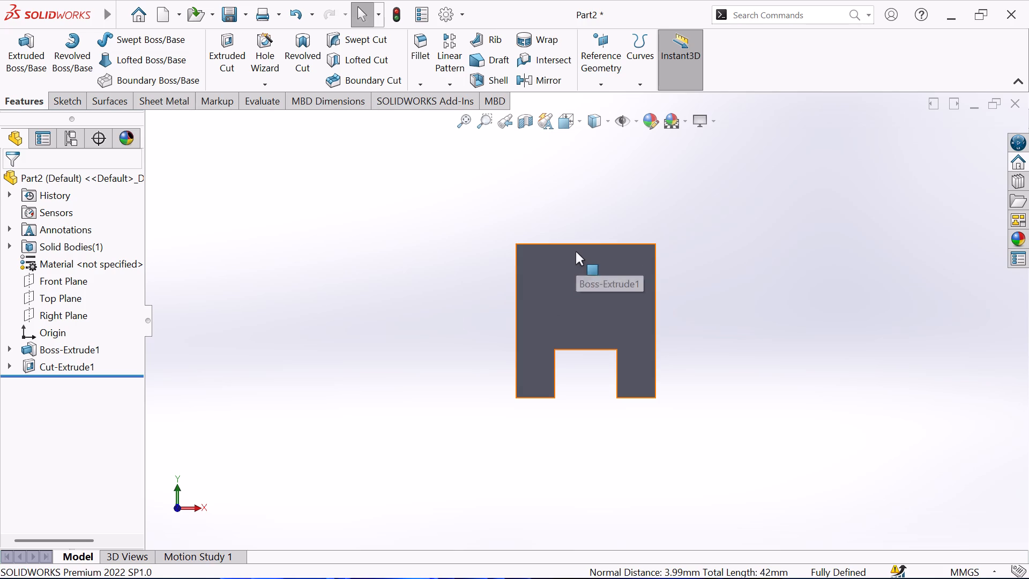
left_click(585, 280)
left_click(70, 102)
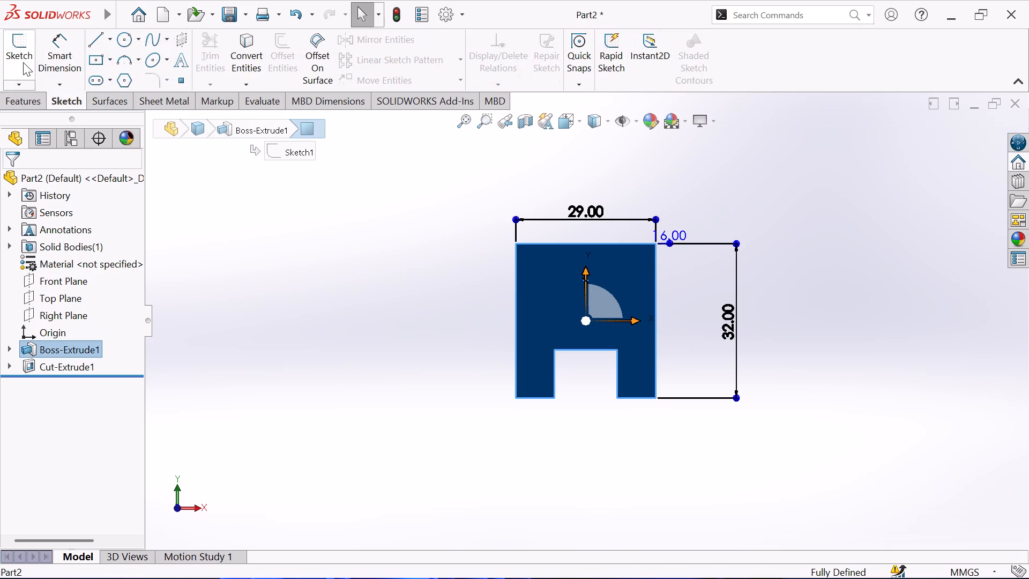
left_click(24, 60)
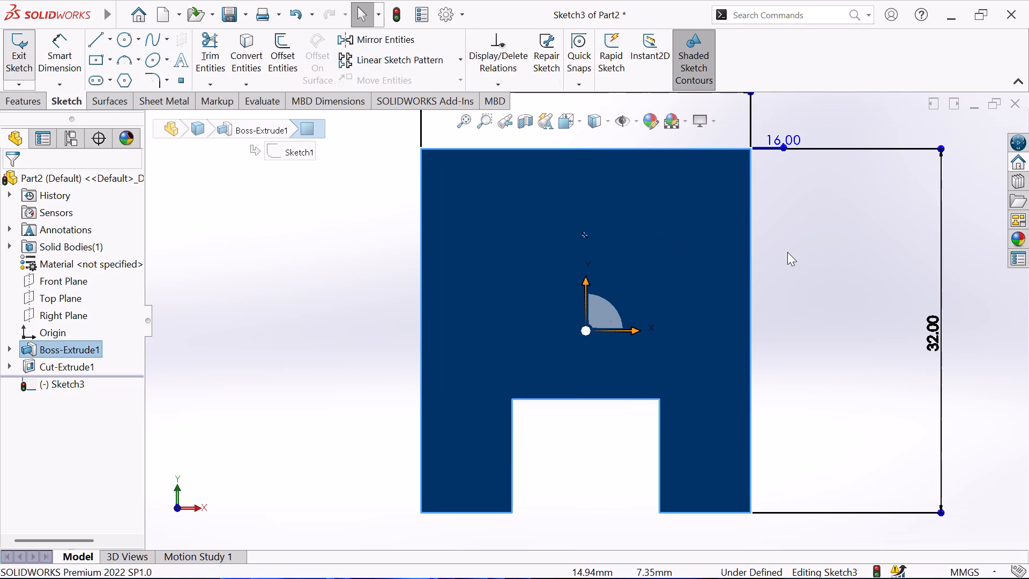
key("Escape")
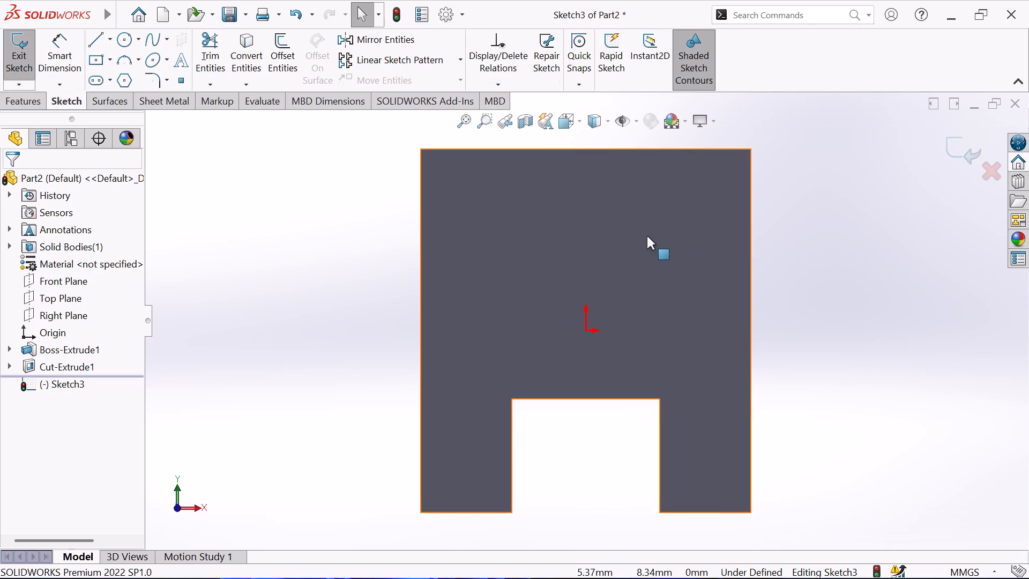
Draw a corner rectangle about 6 mm wide from the block's top edge down to just above the origin.
left_click(111, 56)
left_click(96, 84)
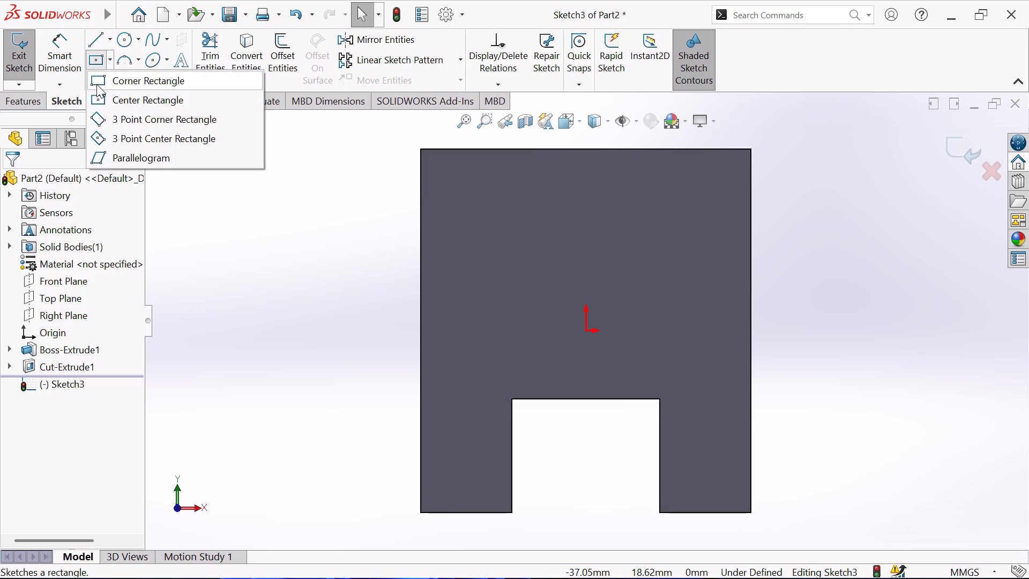
scroll(573, 202, "up", 1)
scroll(575, 202, "down", 1)
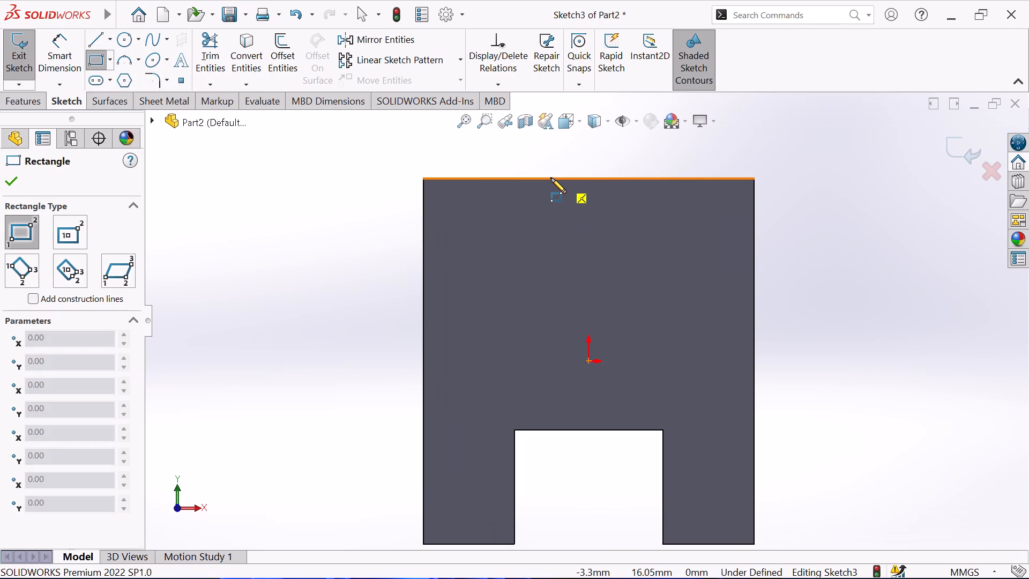
left_click(551, 178)
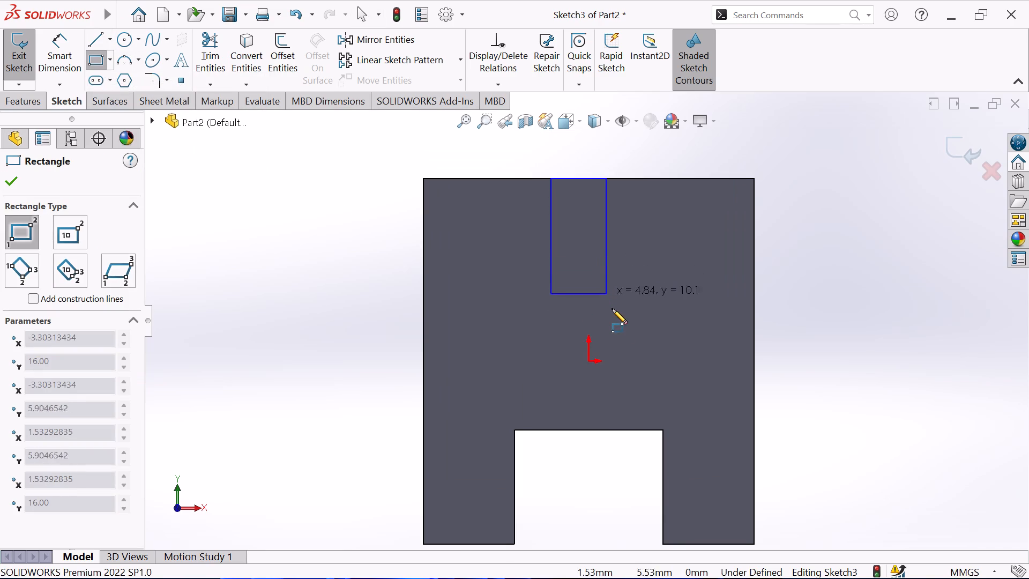
left_click(620, 321)
right_click(650, 342)
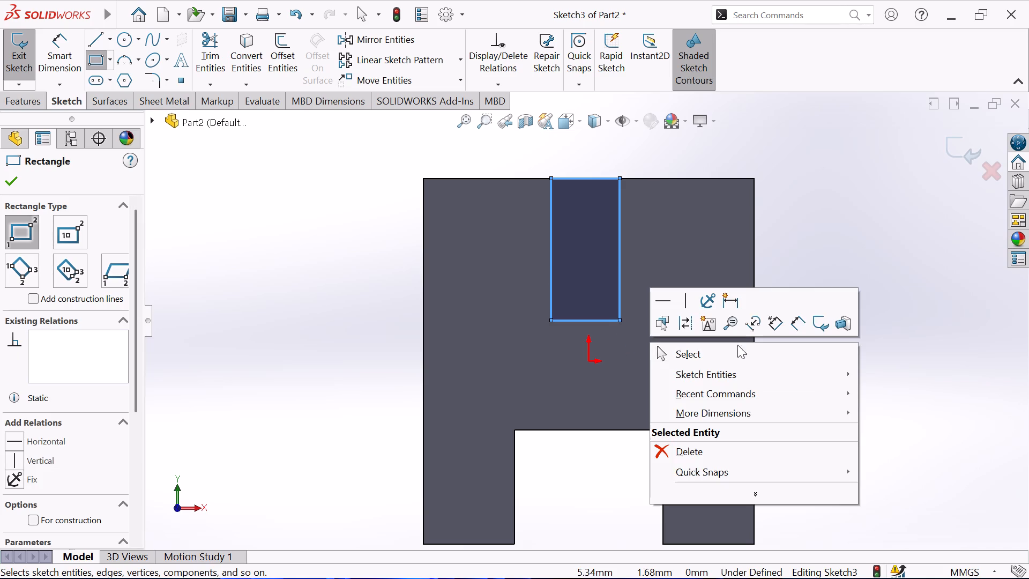
left_click(711, 353)
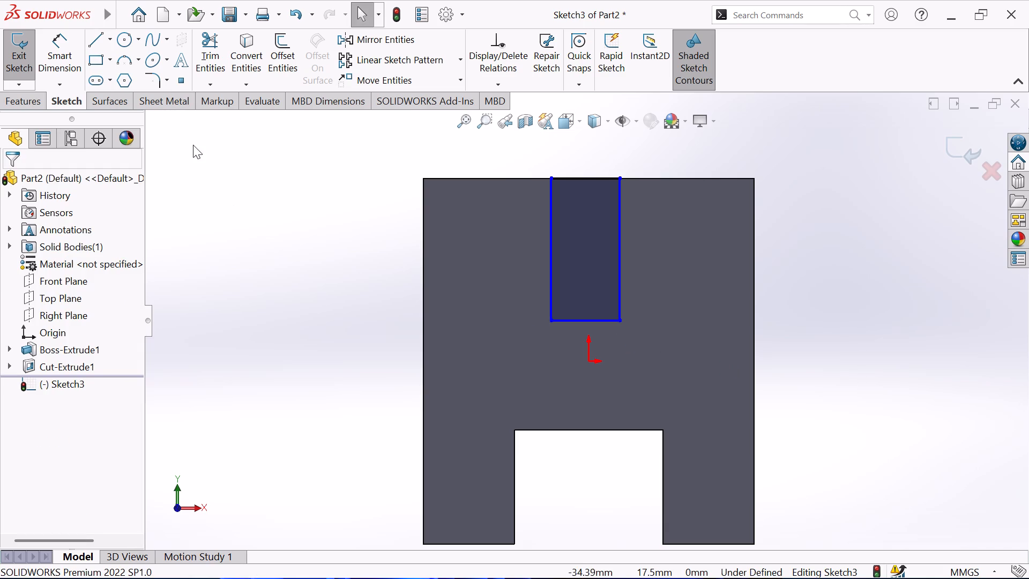
Draw a vertical centerline about 32.5 mm long from inside the bottom notch through the origin to above the block's top edge.
left_click(109, 34)
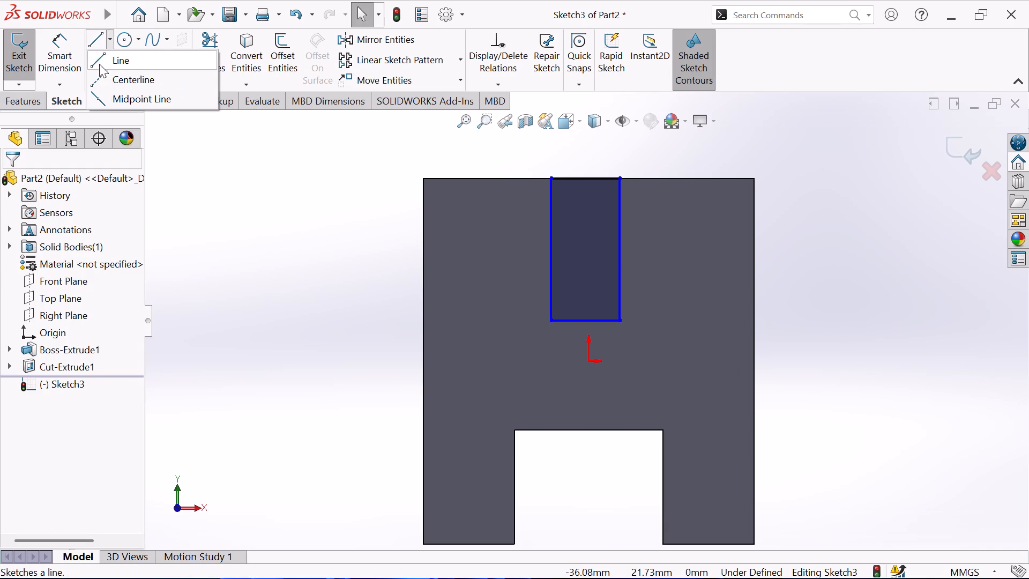
left_click(99, 75)
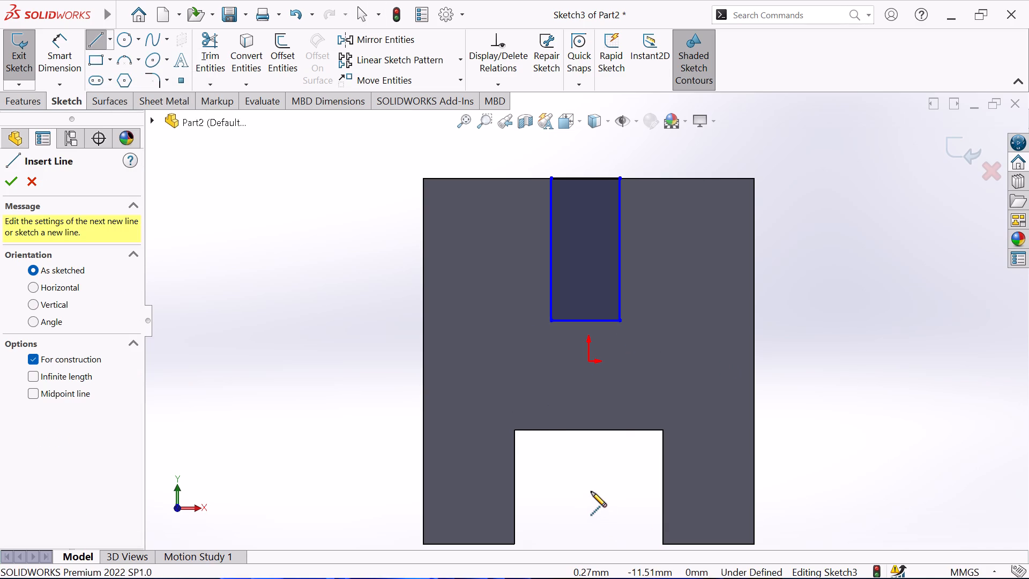
left_click(590, 489)
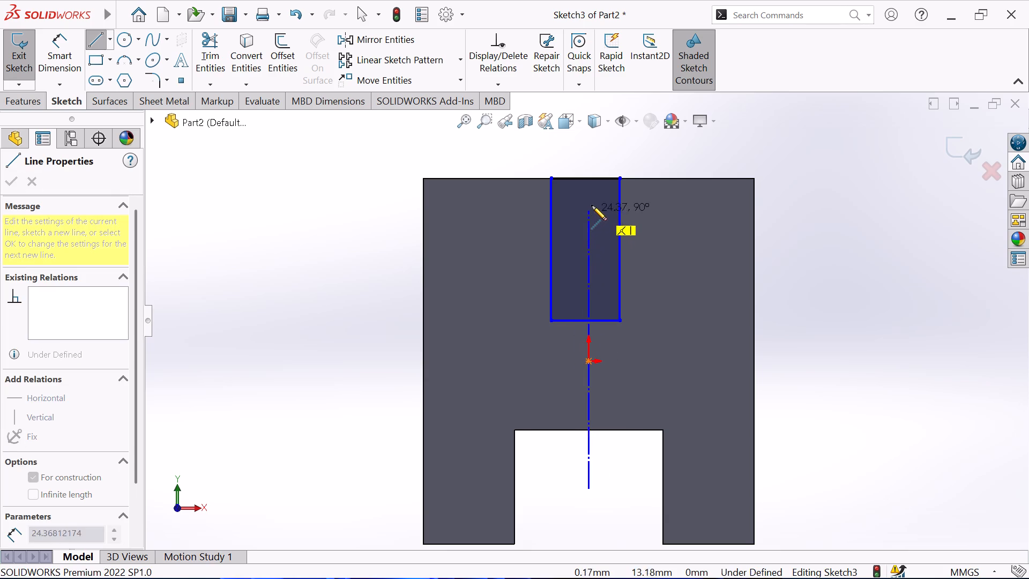
scroll(592, 205, "up", 2)
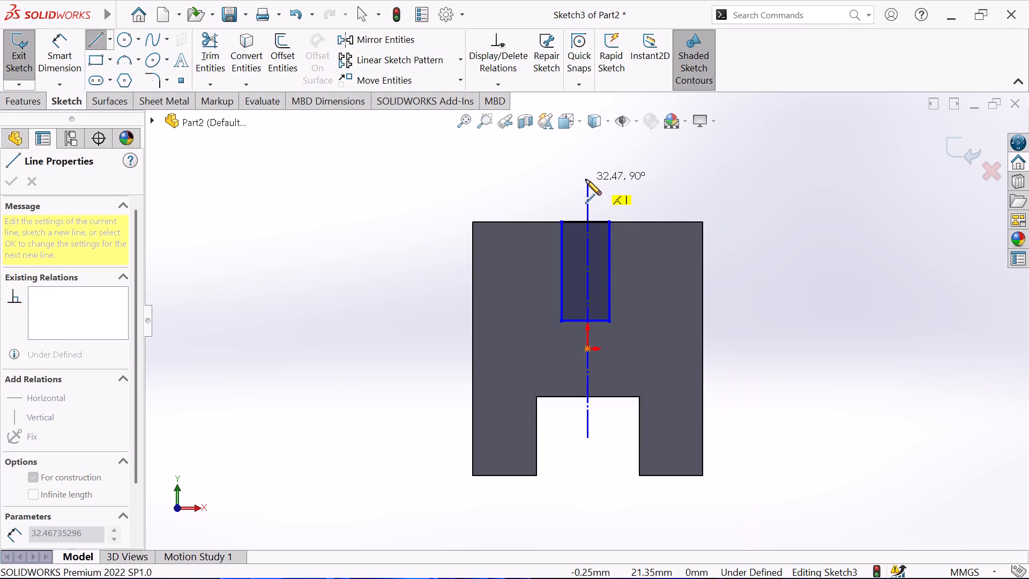
left_click(586, 180)
right_click(666, 196)
left_click(709, 209)
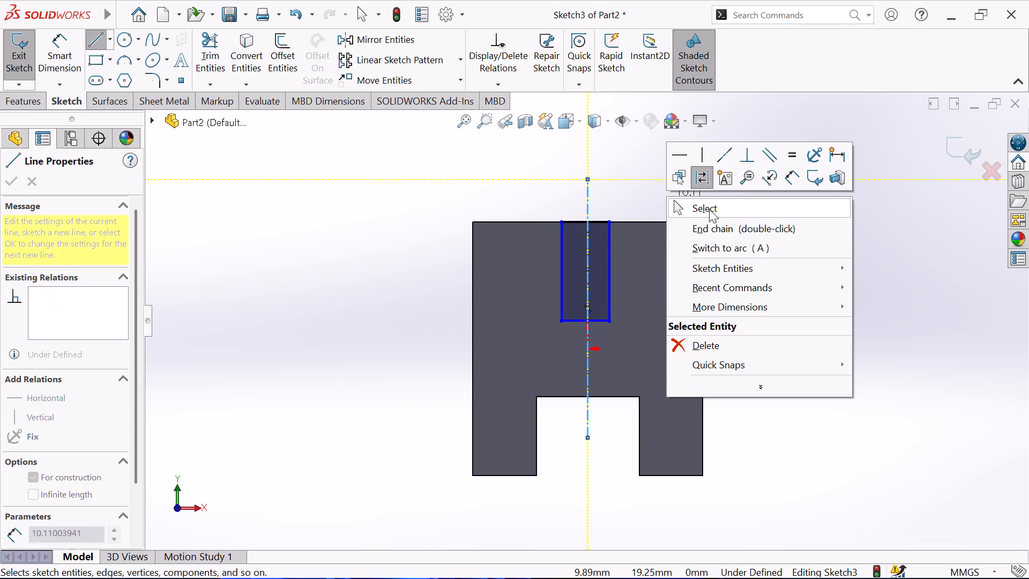
Add a Symmetric relation between the new rectangle's two lower corners about the vertical centerline.
scroll(612, 273, "down", 2)
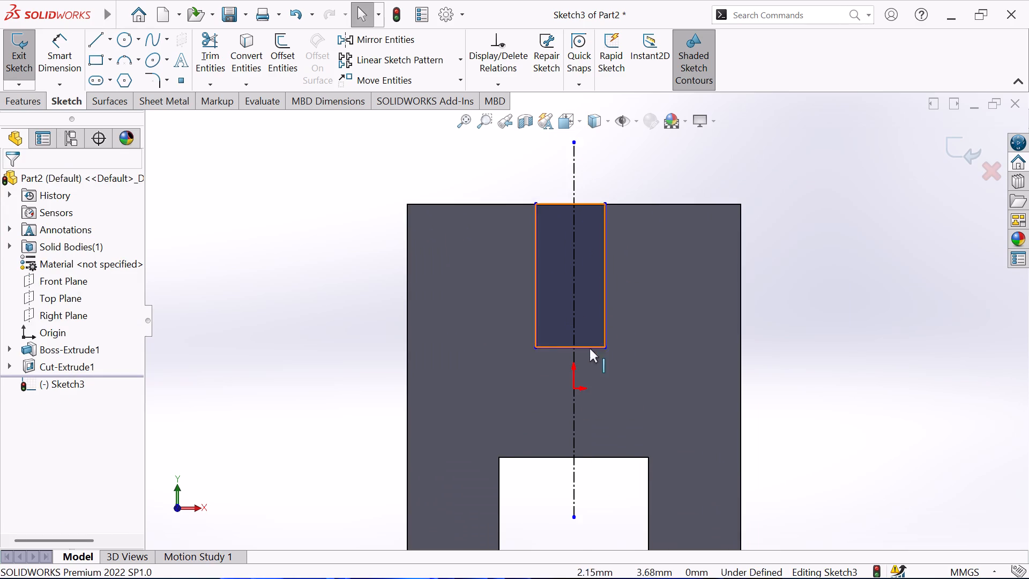
left_click(510, 89)
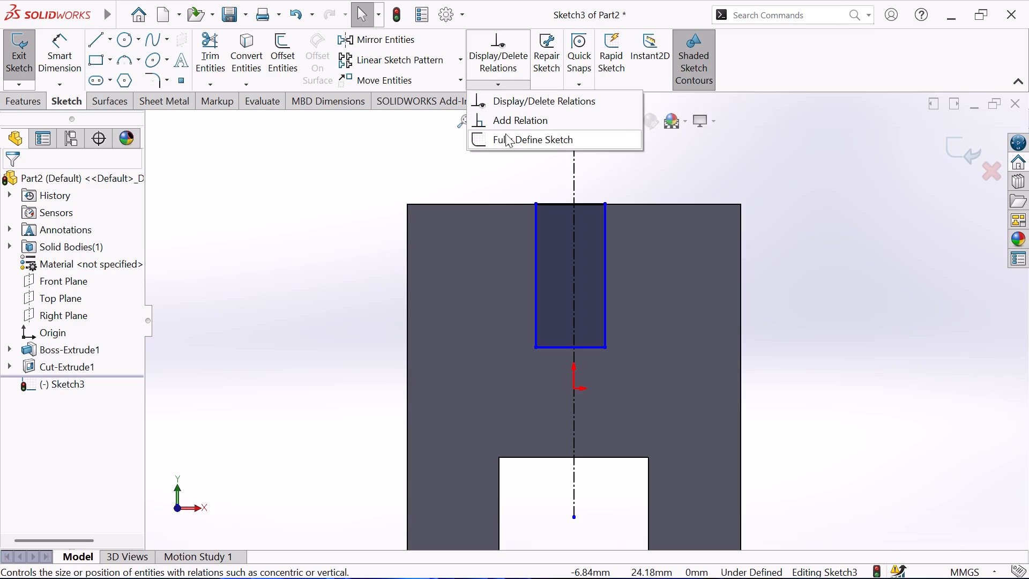
left_click(508, 120)
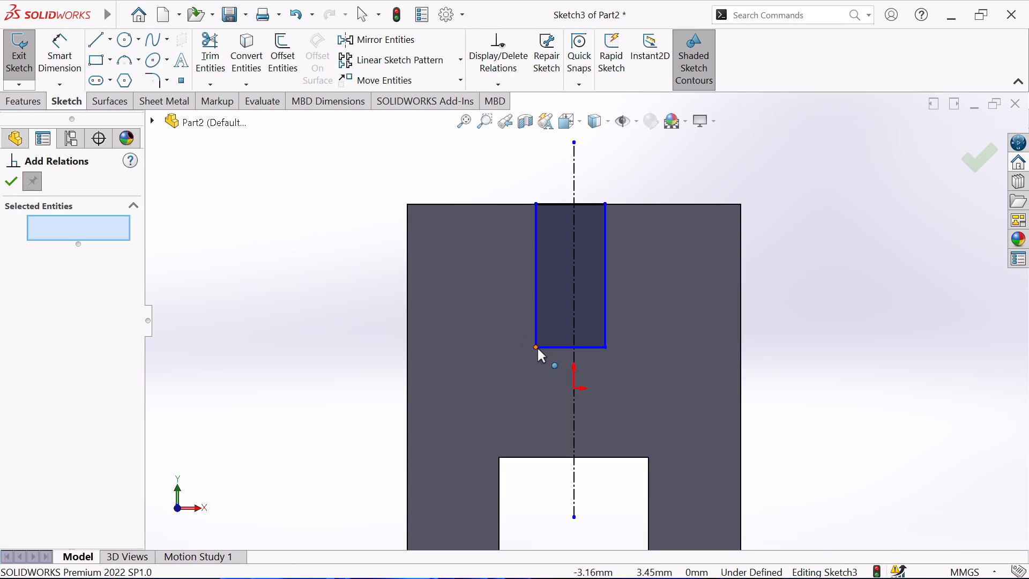
left_click(538, 348)
left_click(607, 346)
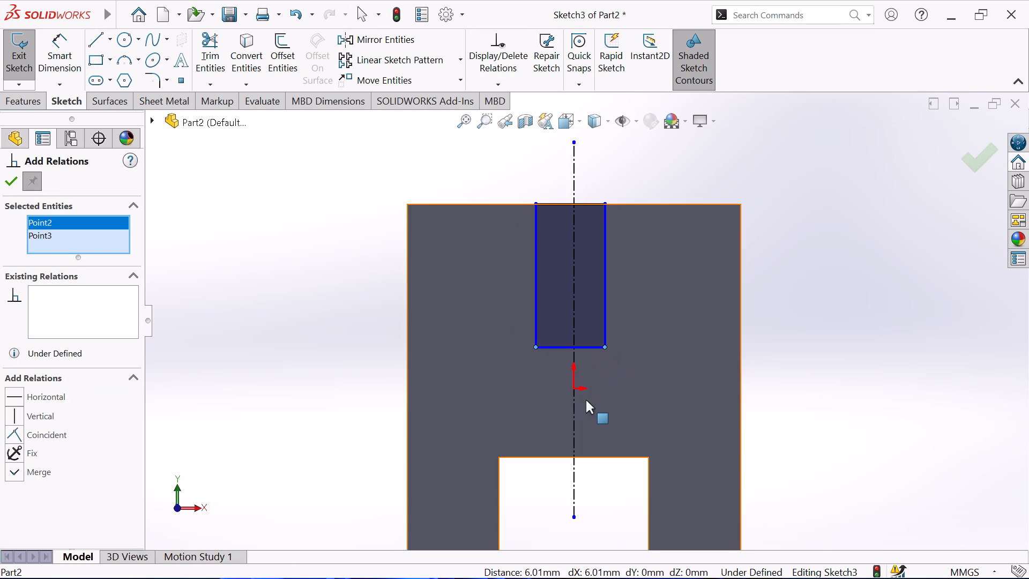
left_click(576, 418)
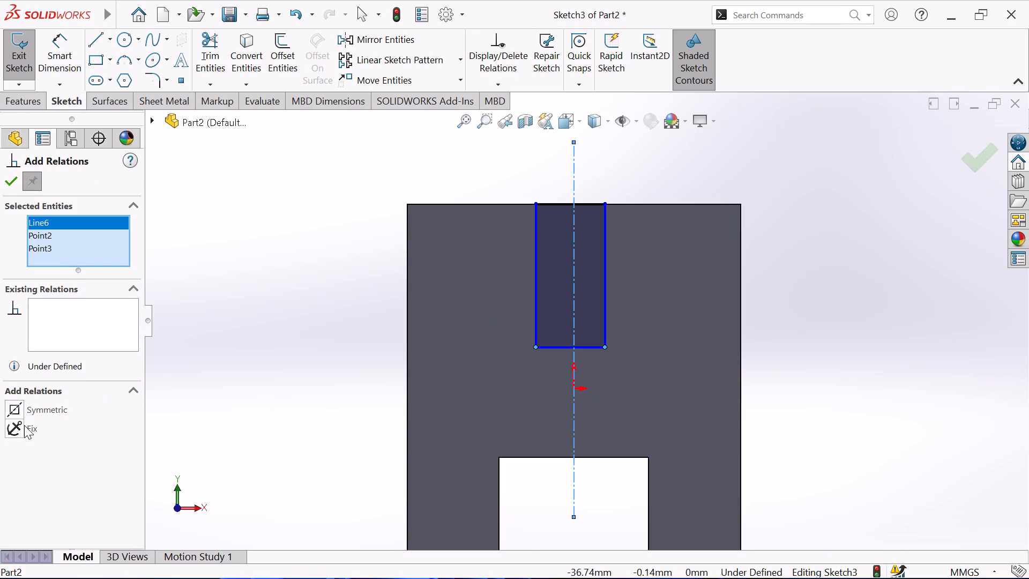
left_click(14, 410)
left_click(14, 410)
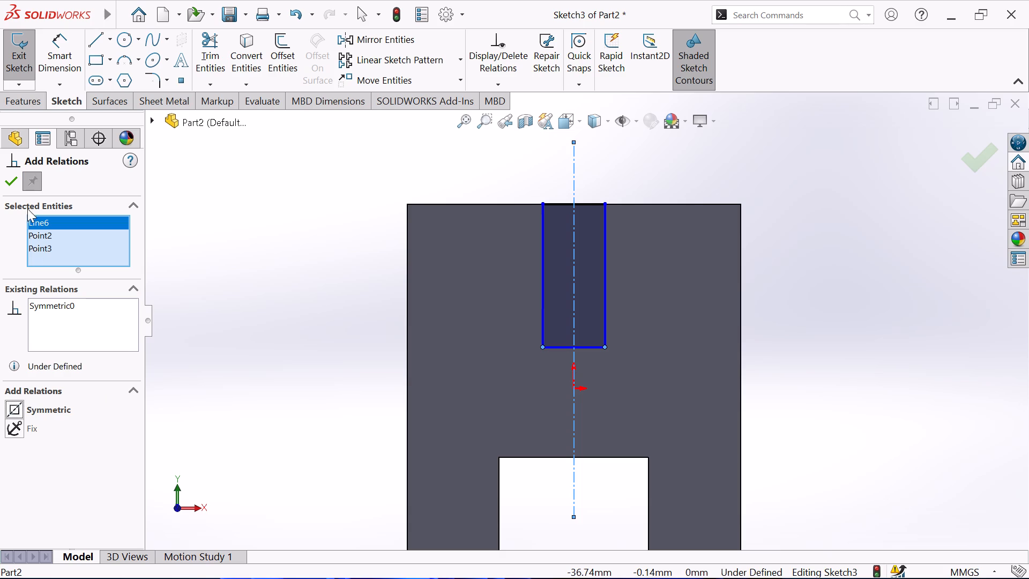
left_click(6, 183)
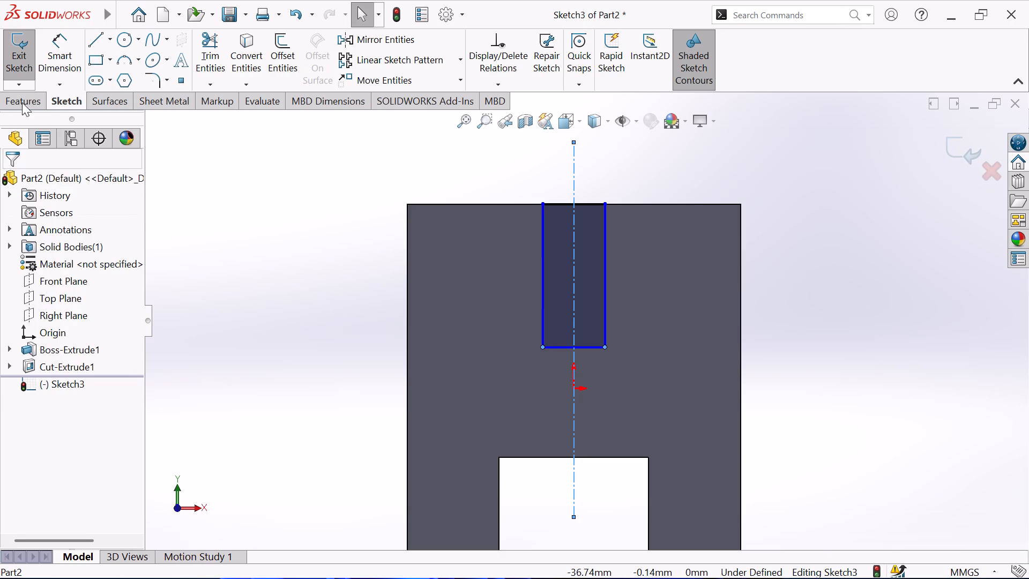
Dimension the new rectangle's bottom side to a width of 9 mm.
left_click(52, 58)
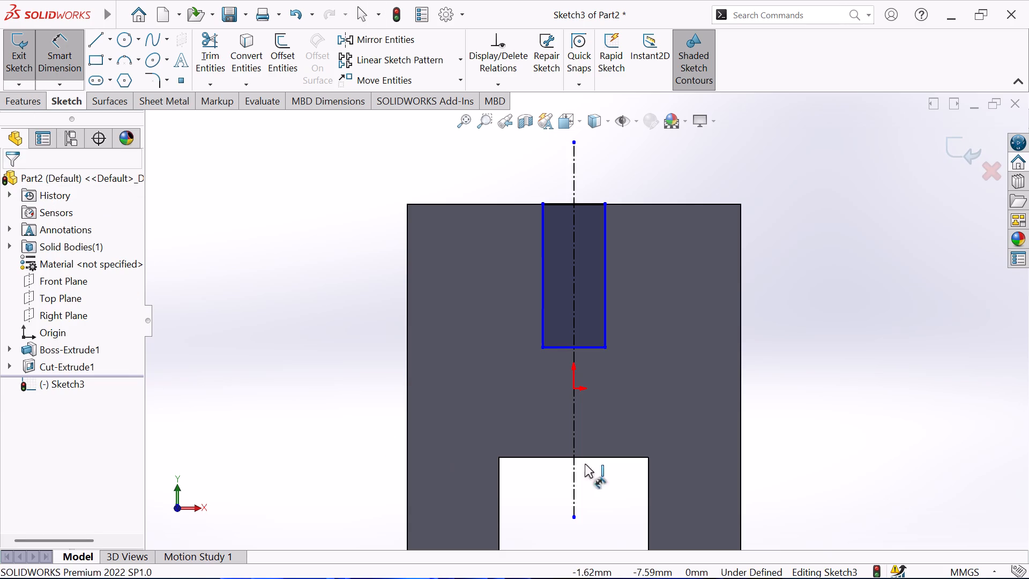
left_click(592, 349)
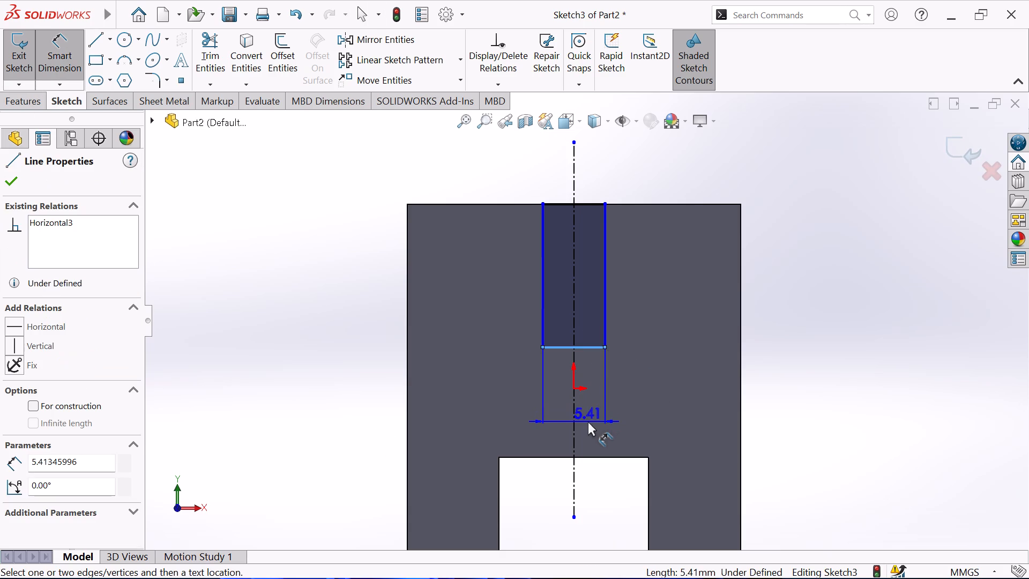
left_click(588, 421)
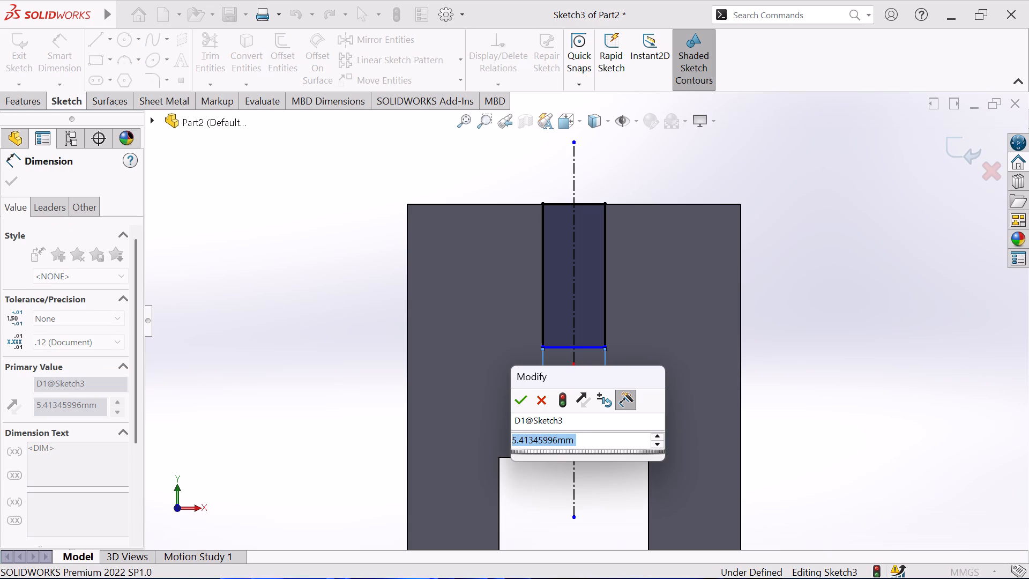
key("9")
key("Return")
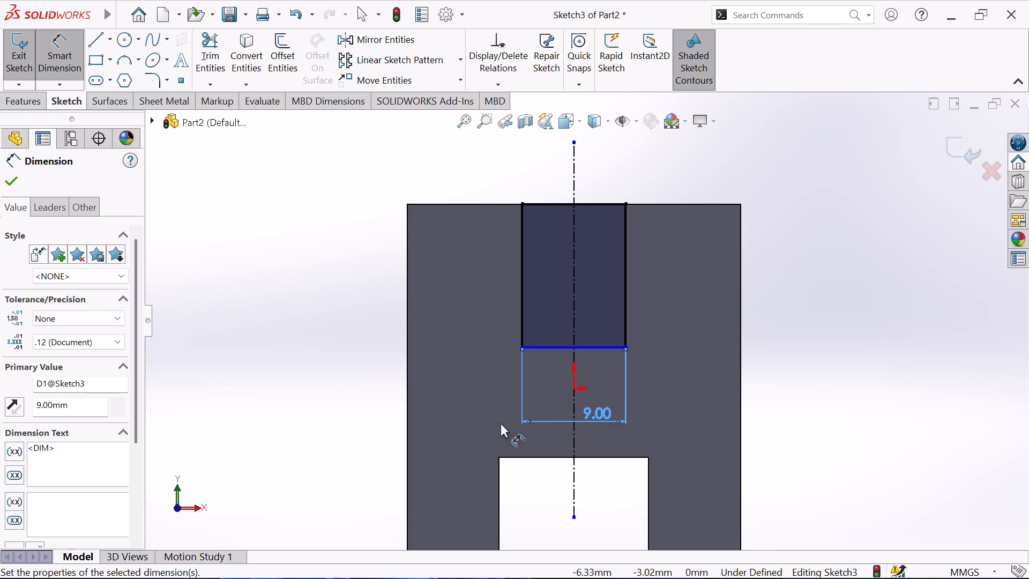
Dimension the distance between the top rectangle's upper and lower sides as 15 mm.
left_click(13, 182)
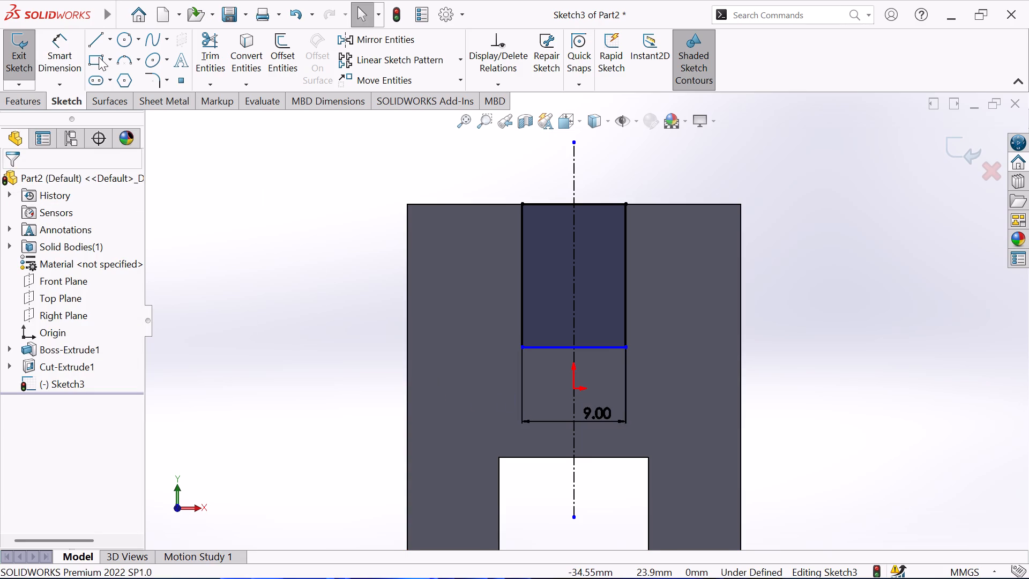
left_click(53, 48)
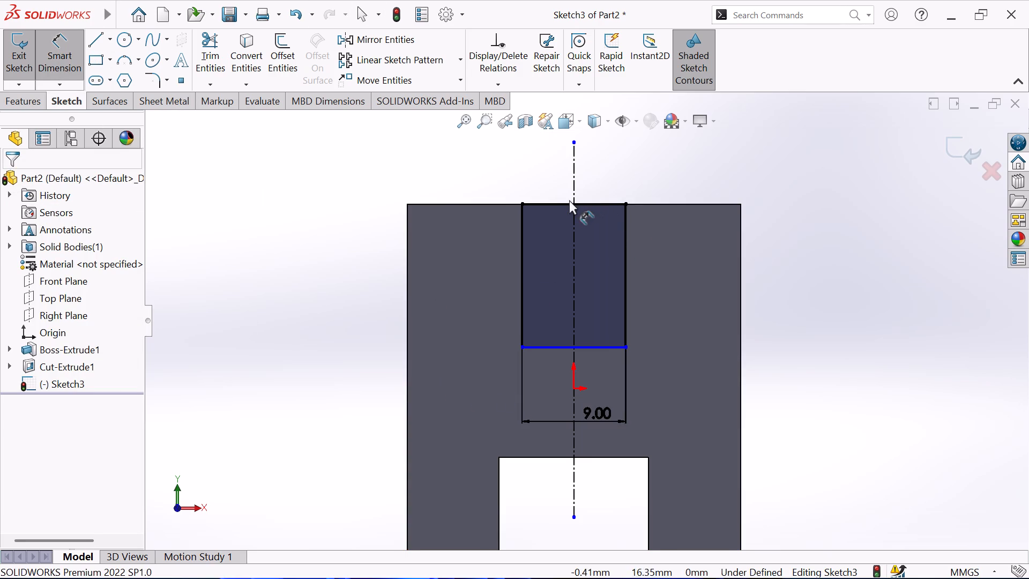
left_click(562, 203)
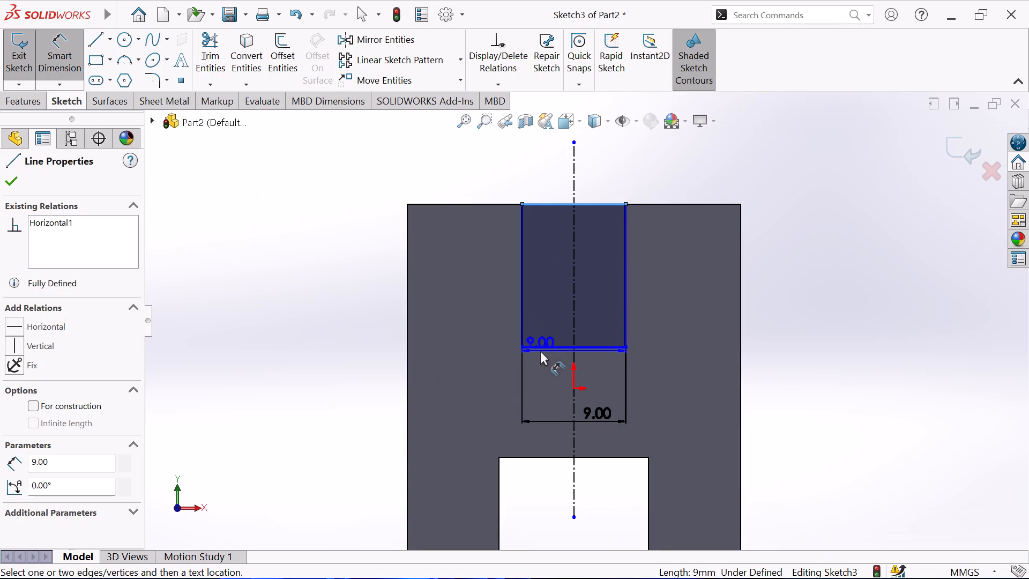
left_click(543, 346)
left_click(481, 272)
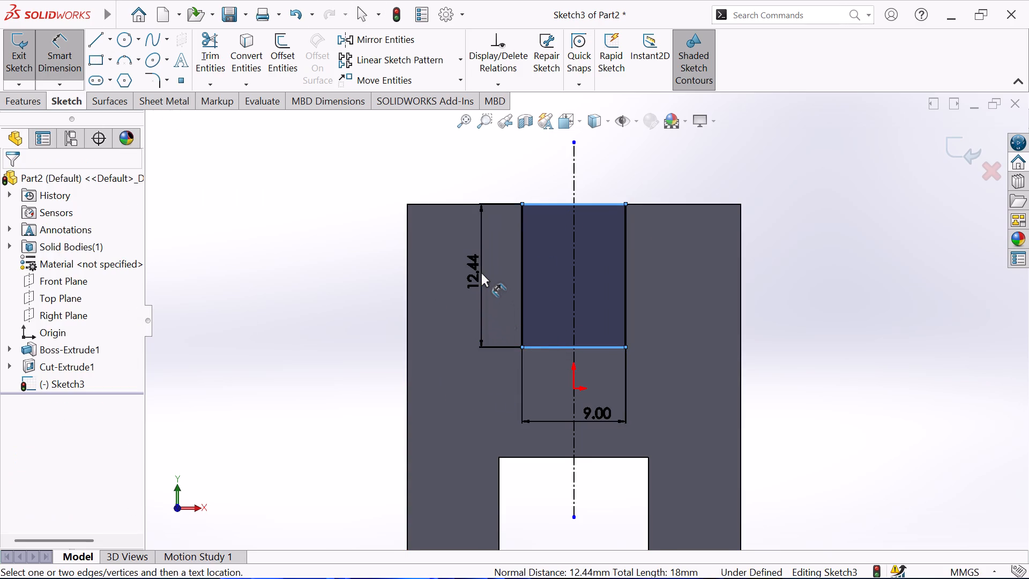
type("15")
key("Return")
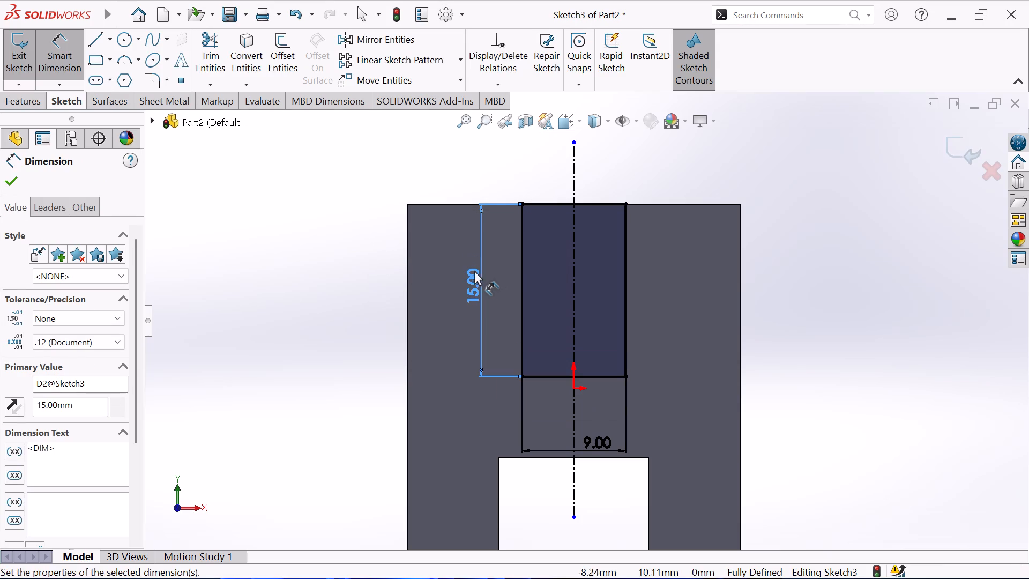
left_click(10, 183)
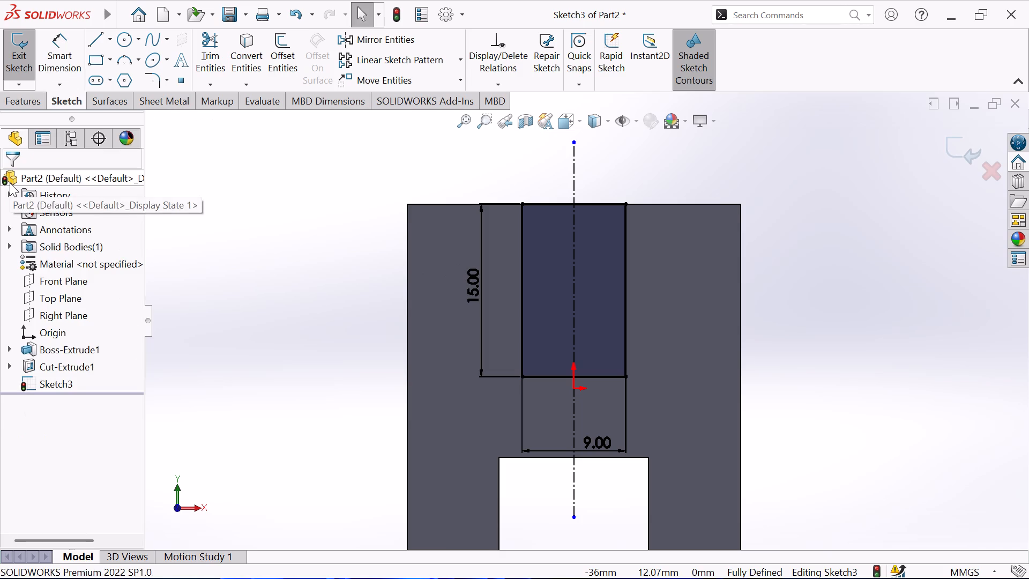
Close the sketch and cut-extrude the 9 × 15 mm top rectangle with the Through All end condition.
scroll(355, 316, "up", 1)
middle_click_drag(345, 309, 351, 388)
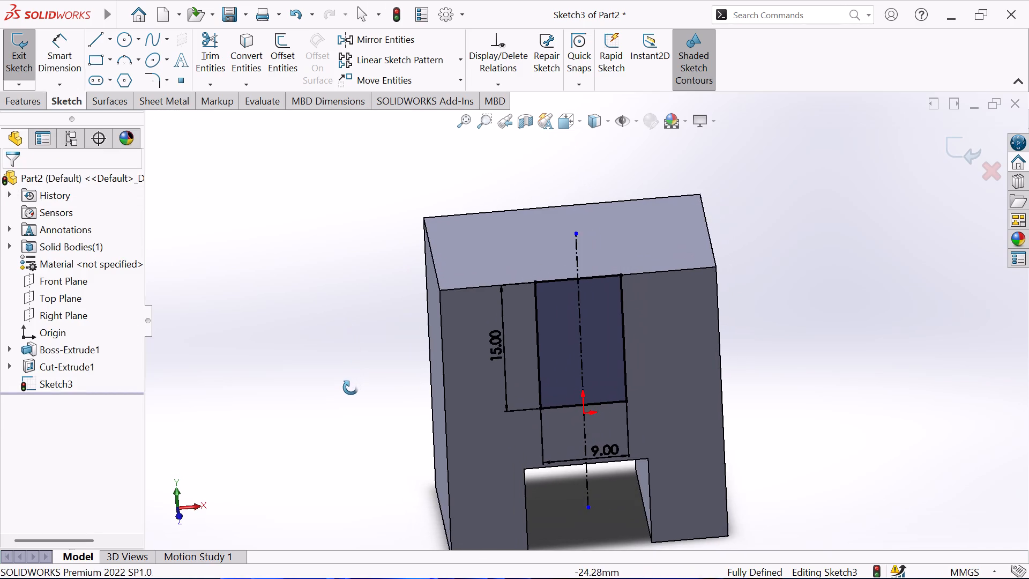
middle_click_drag(351, 388, 344, 295)
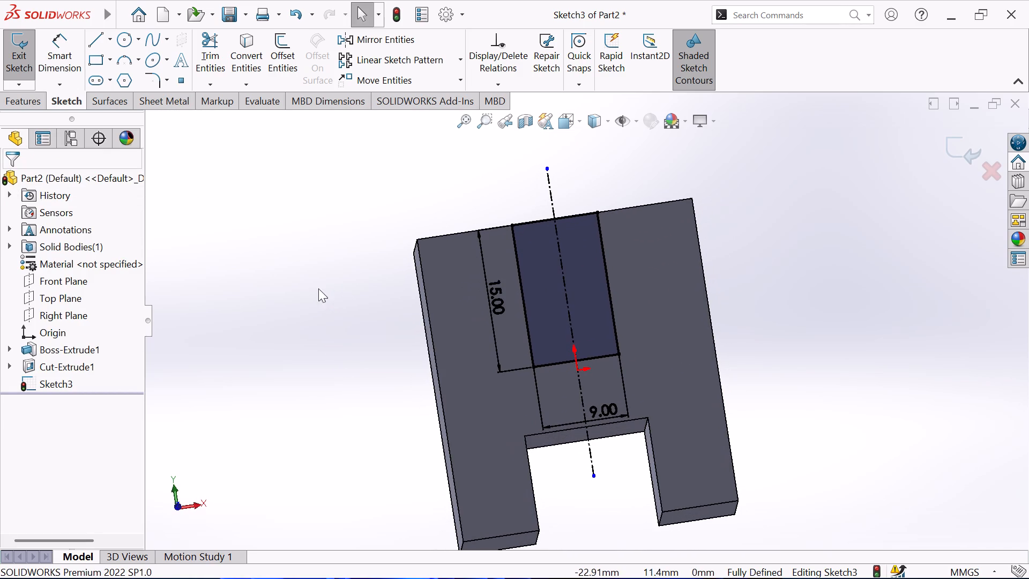
left_click(16, 53)
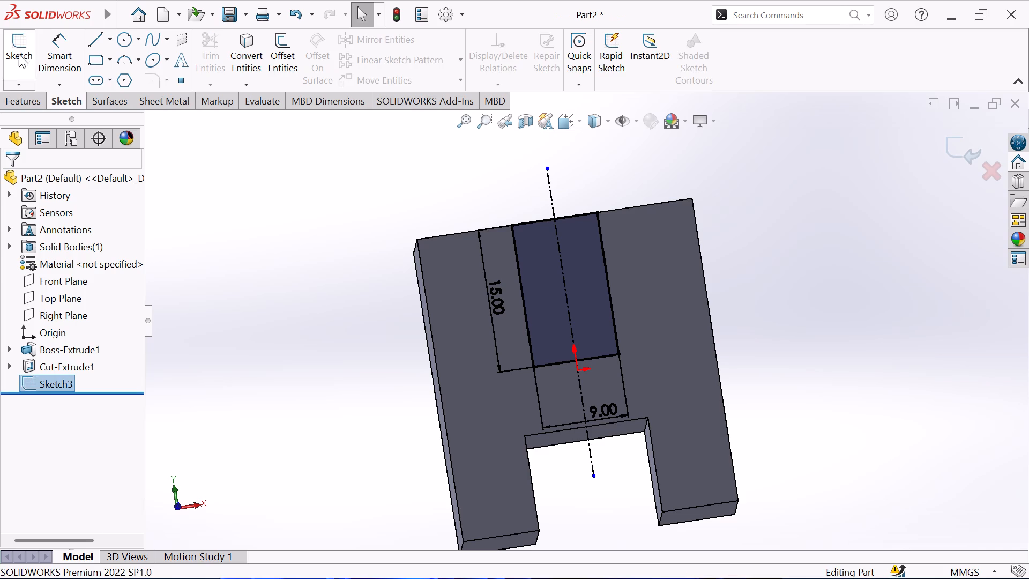
left_click(24, 101)
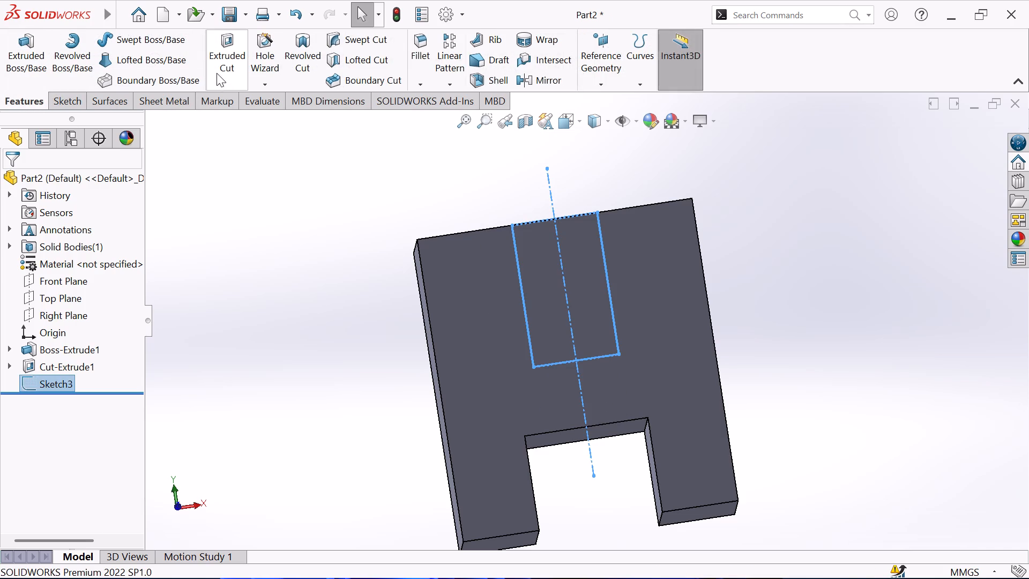
left_click(217, 60)
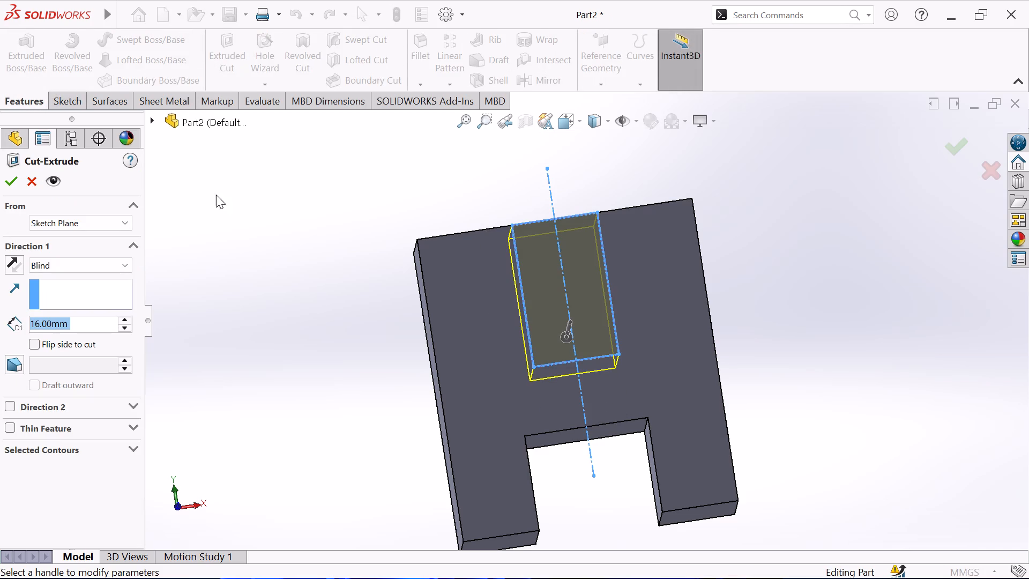
left_click(122, 267)
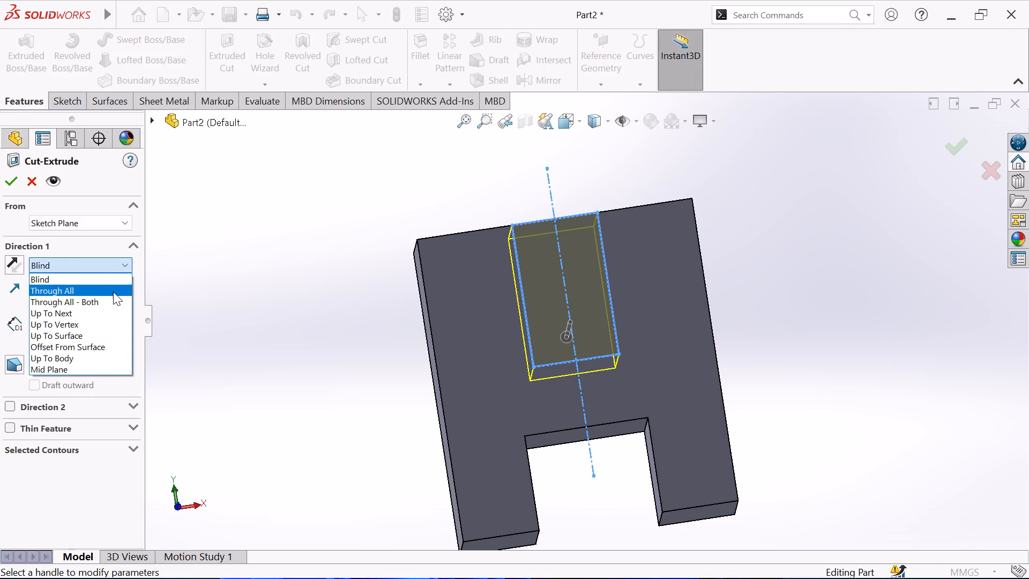
left_click(113, 292)
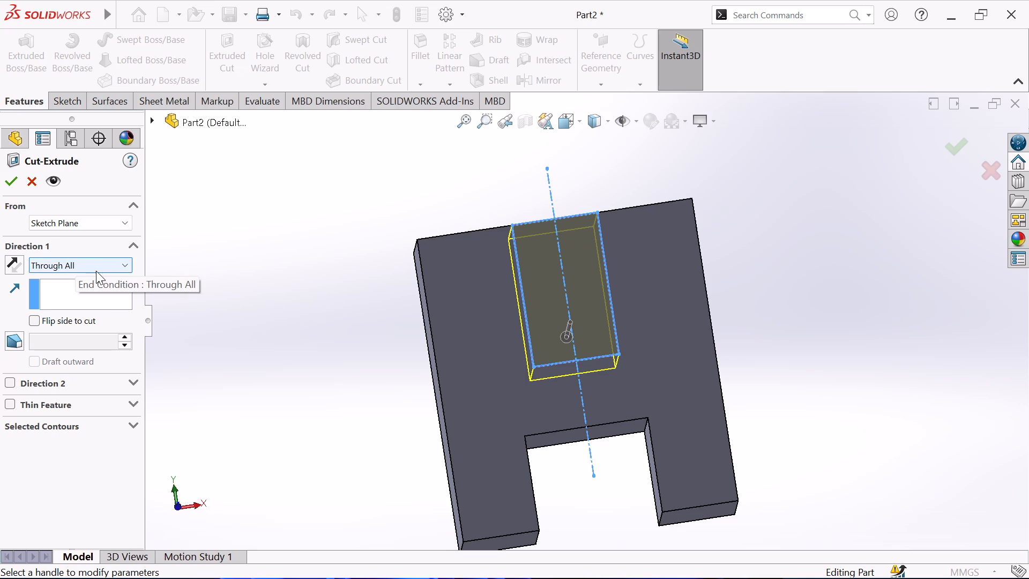
left_click(16, 178)
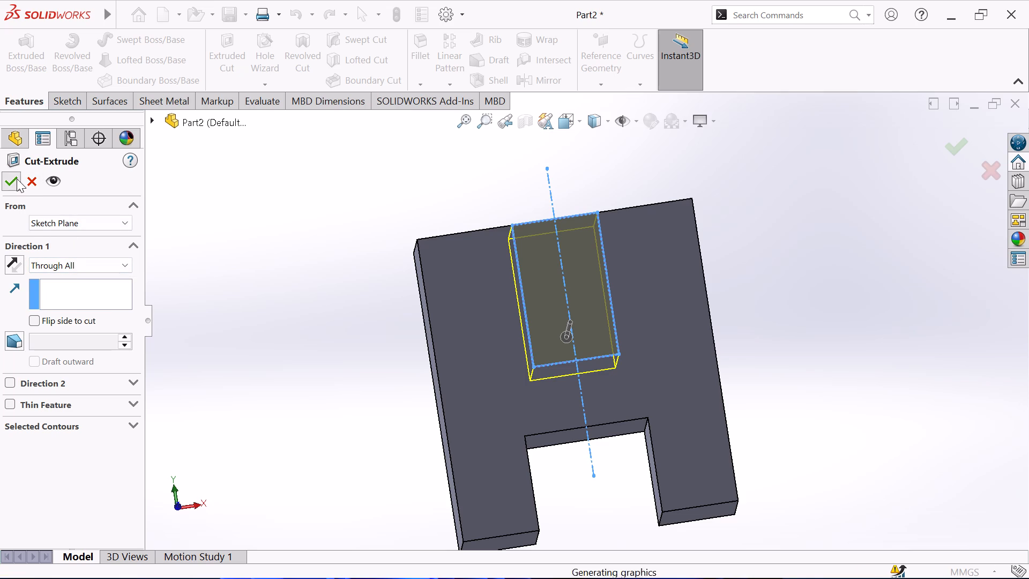
left_click(198, 306)
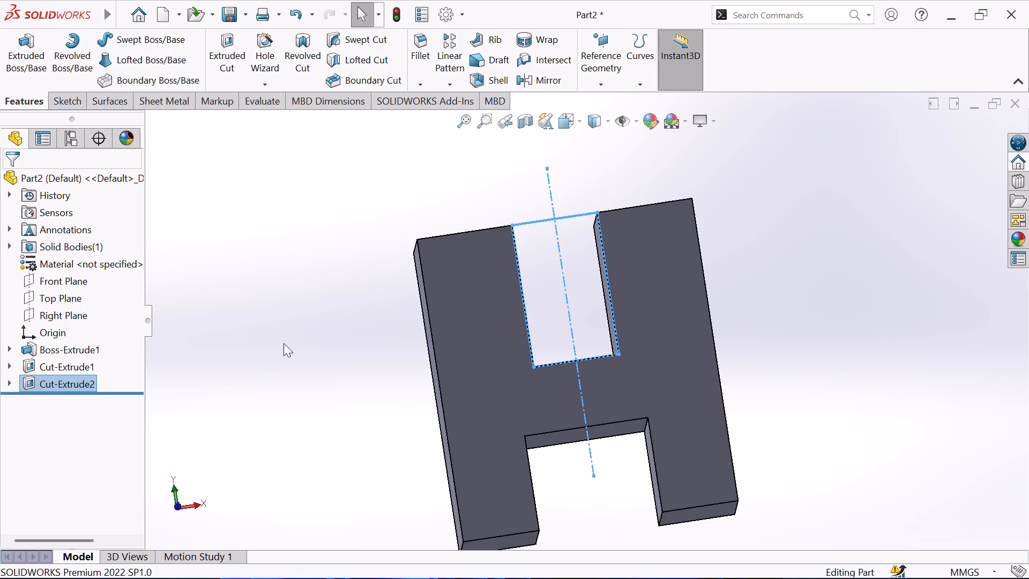
Start a new sketch on the block's 16 × 32 mm outer side face facing the positive X direction.
scroll(303, 349, "up", 1)
middle_click_drag(303, 349, 275, 404)
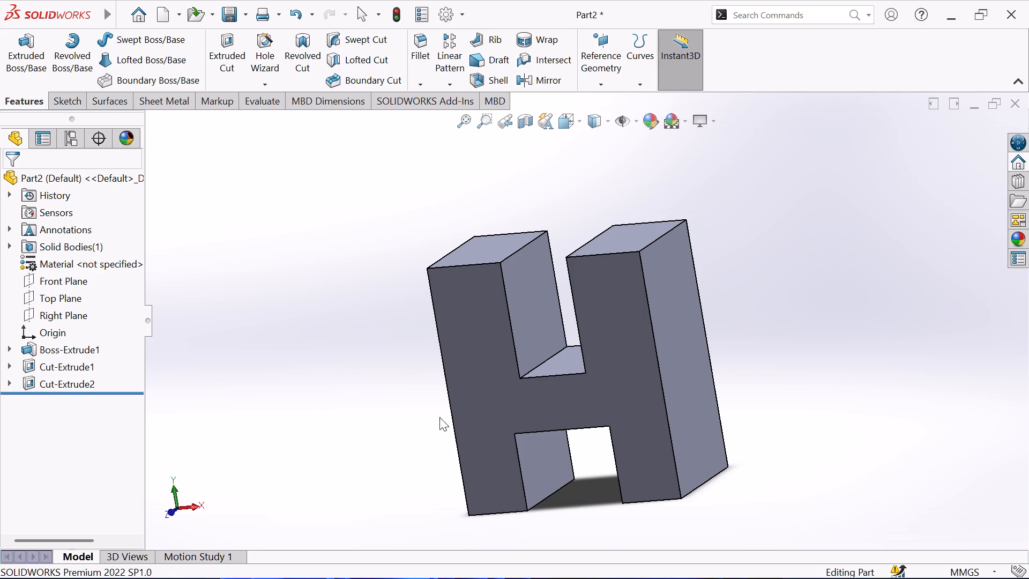
middle_click_drag(767, 361, 720, 389)
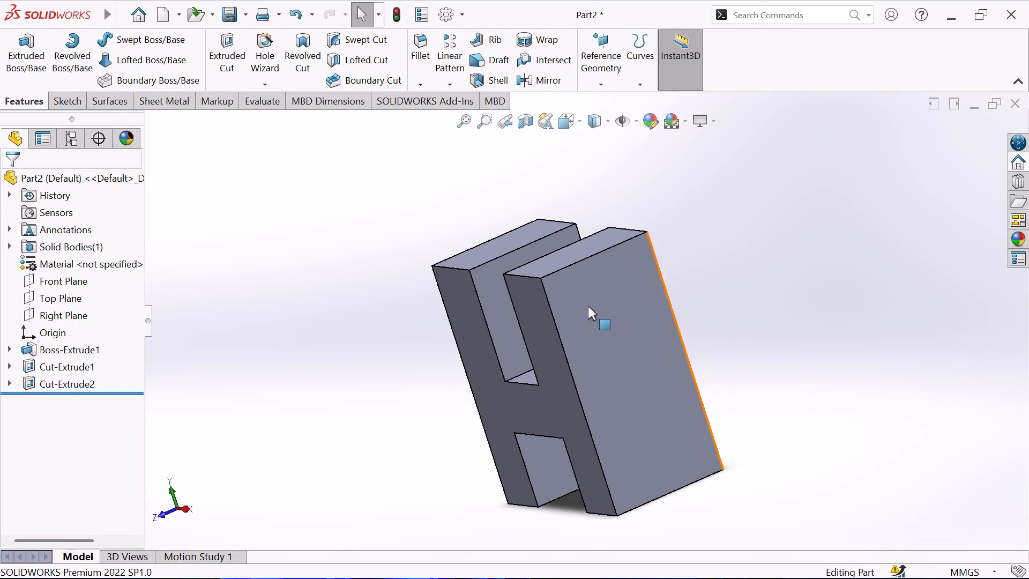
left_click(588, 306)
left_click(69, 102)
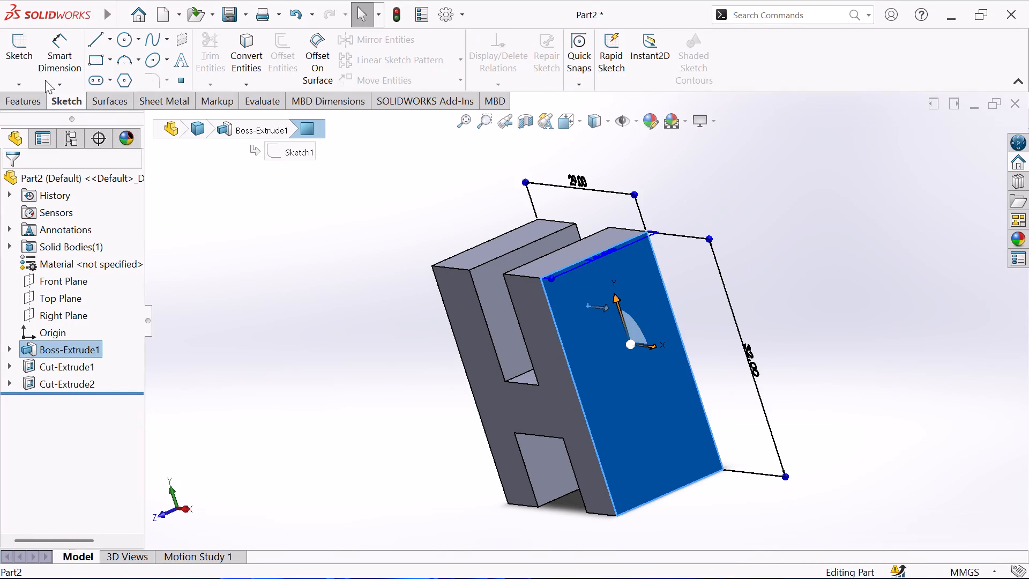
left_click(17, 42)
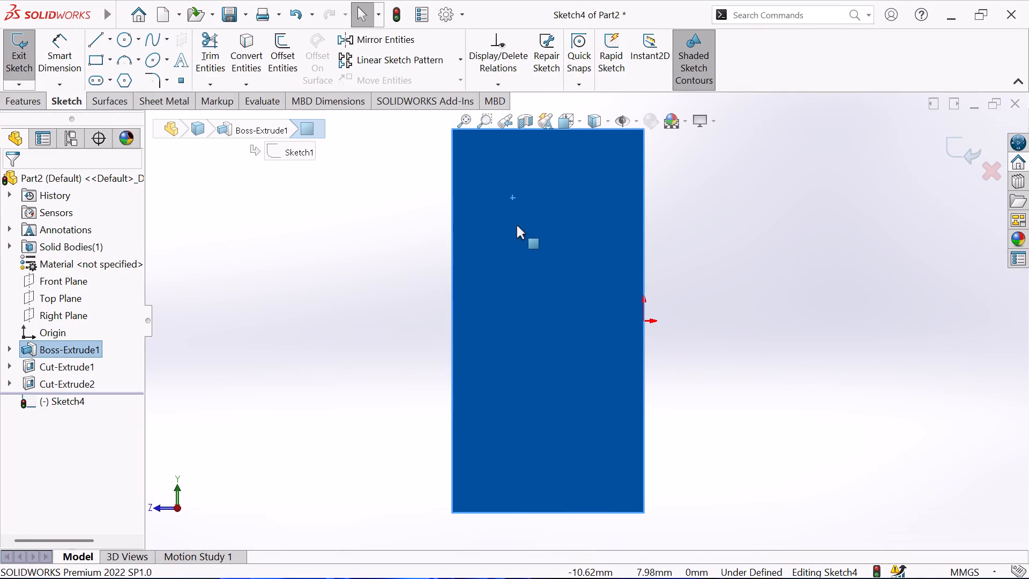
scroll(517, 224, "up", 2)
scroll(536, 208, "down", 2)
left_click(407, 227)
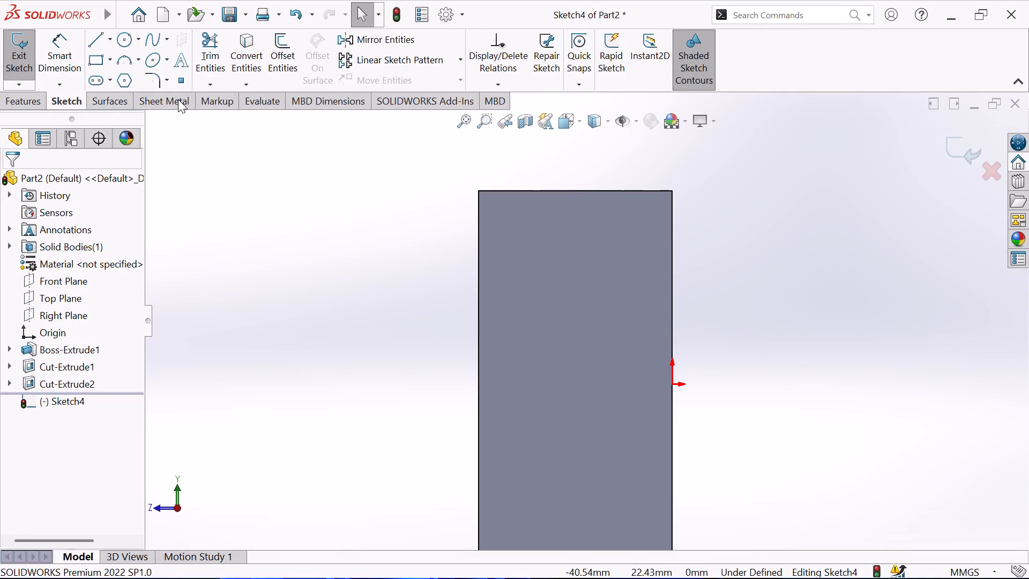
Sketch a circle of about 3 mm radius on the side face's upper half, centred about 8.7 mm above the origin.
left_click(121, 34)
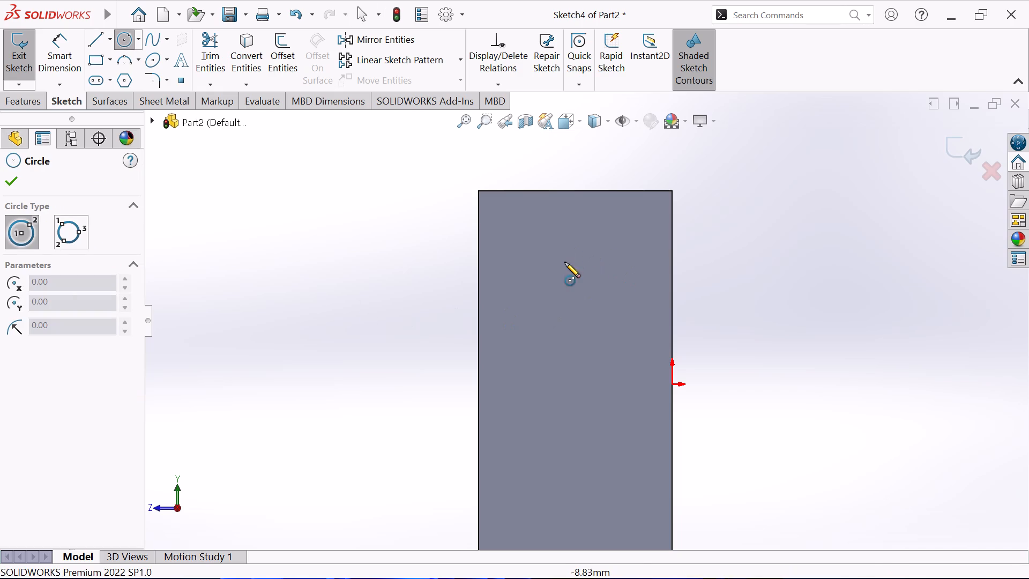
left_click(575, 279)
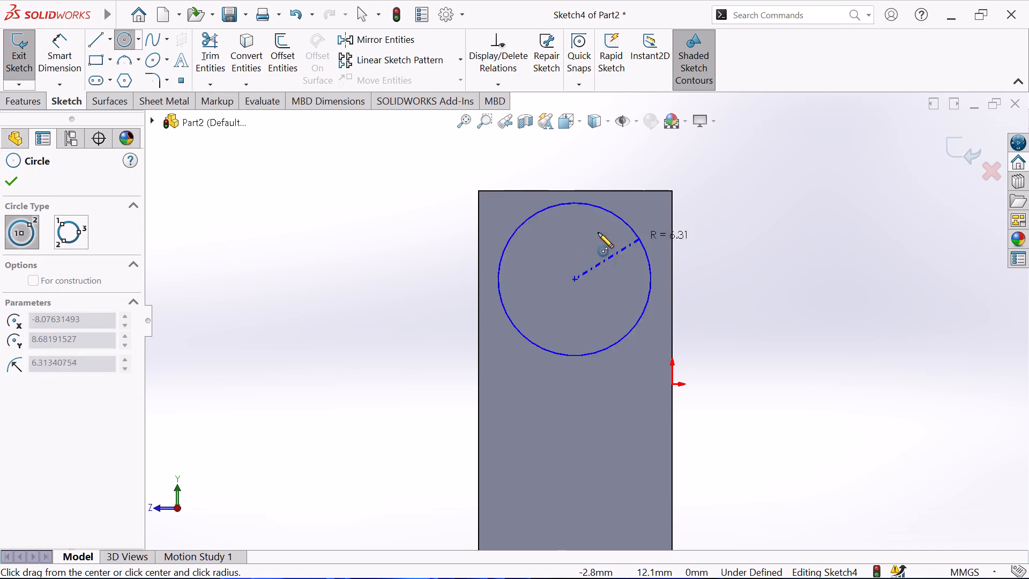
left_click(573, 243)
right_click(733, 268)
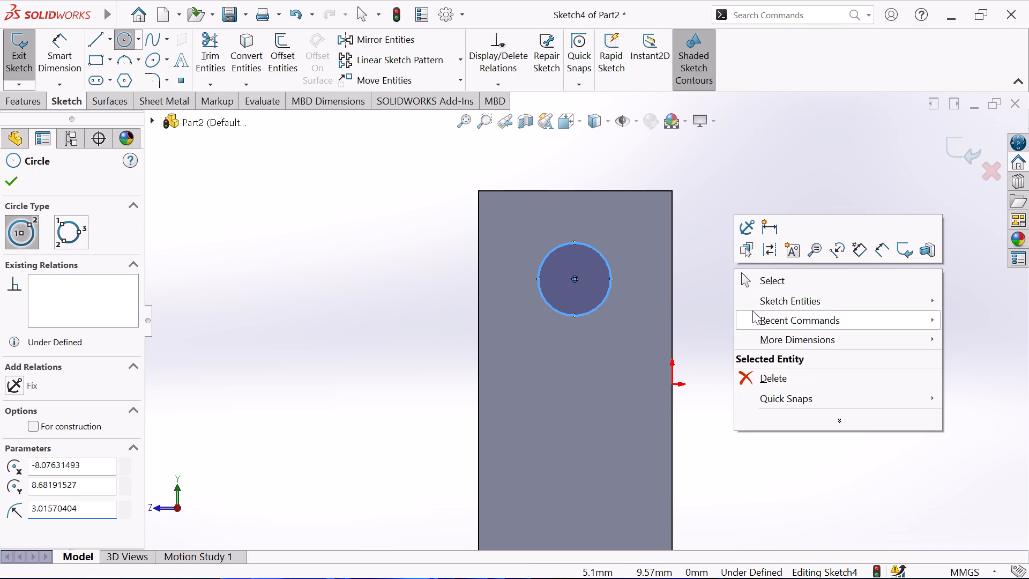
left_click(765, 285)
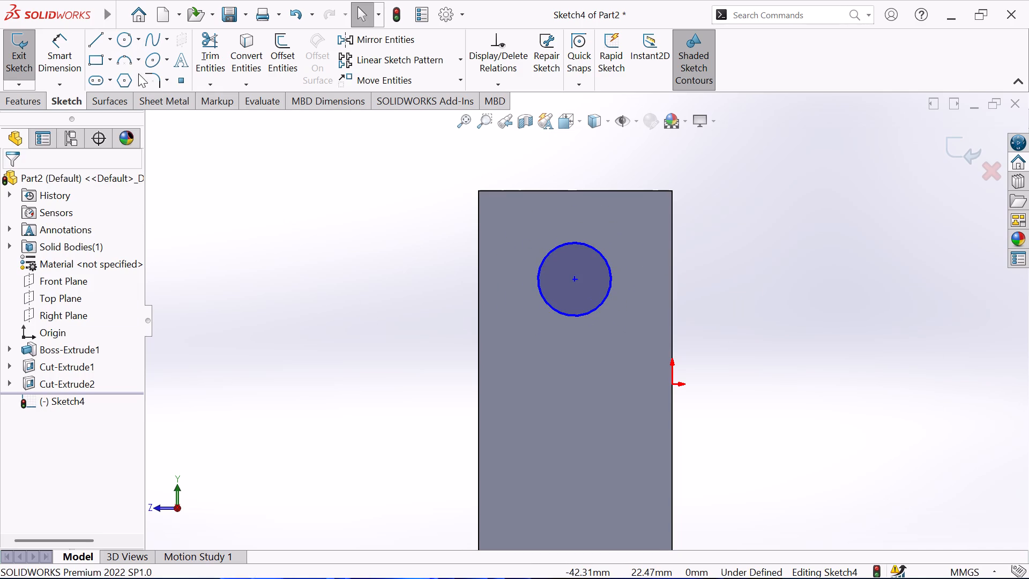
Draw a vertical centerline from the midpoint of the side face's top edge through the circle to a point below it.
left_click(108, 44)
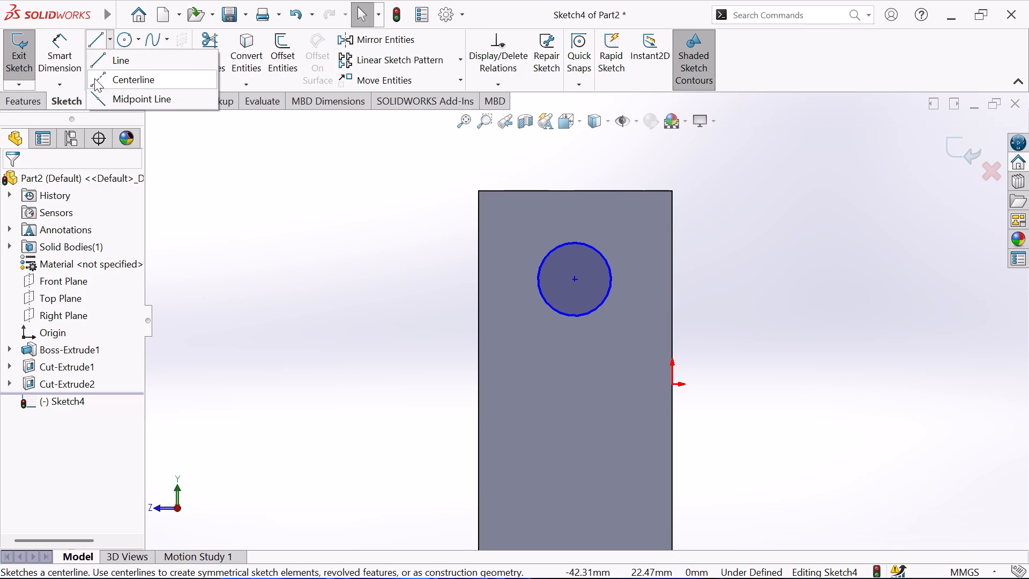
left_click(94, 78)
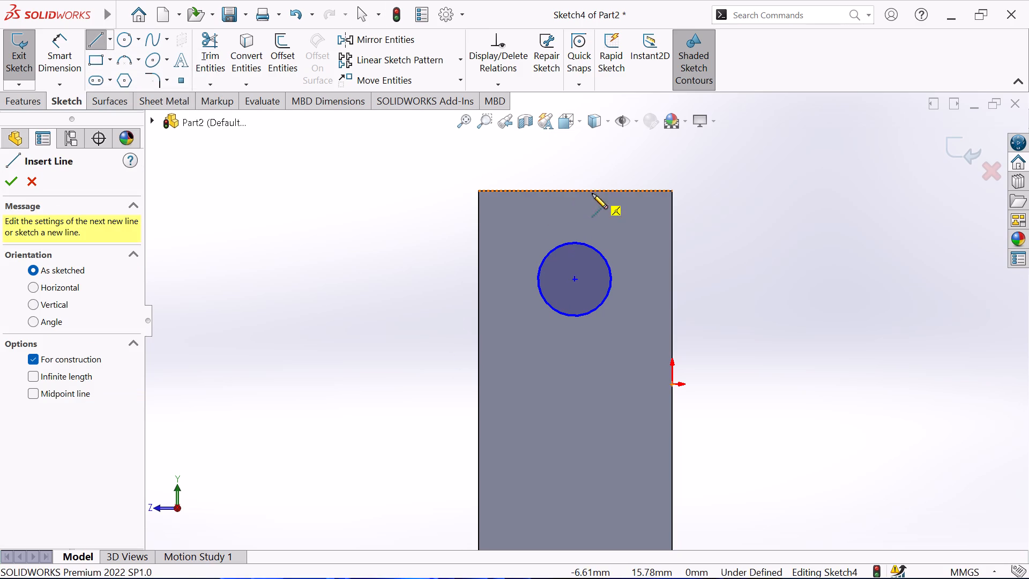
left_click(576, 191)
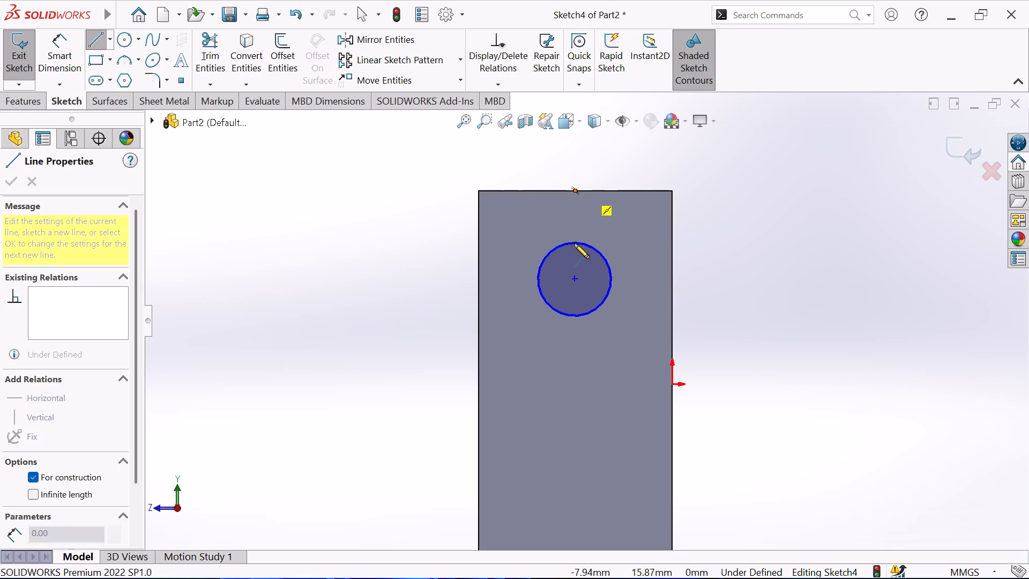
left_click(575, 353)
right_click(607, 364)
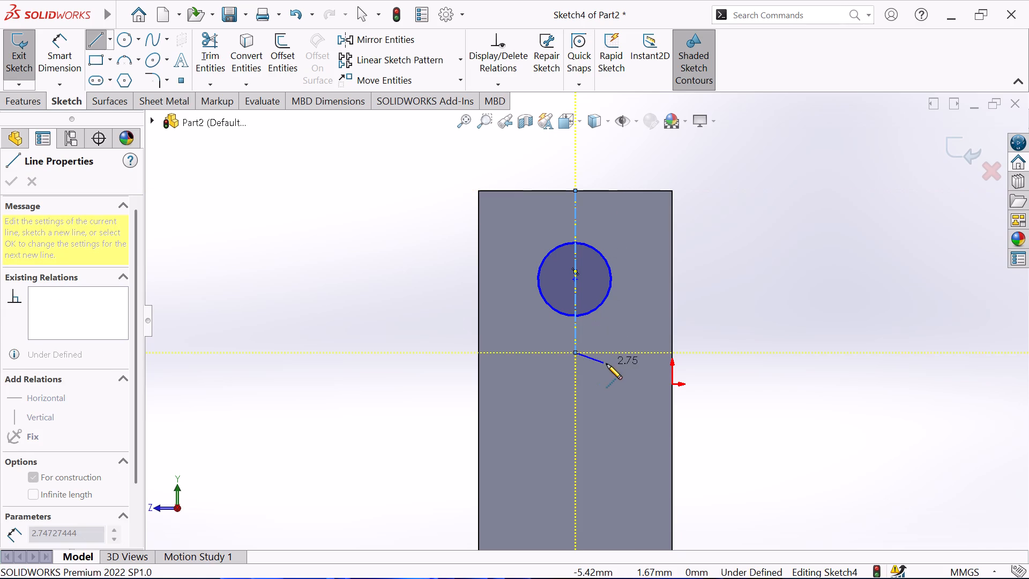
left_click(631, 378)
Add a Coincident relation between the circle's centre point and the vertical centerline.
scroll(577, 249, "down", 3)
scroll(584, 313, "down", 3)
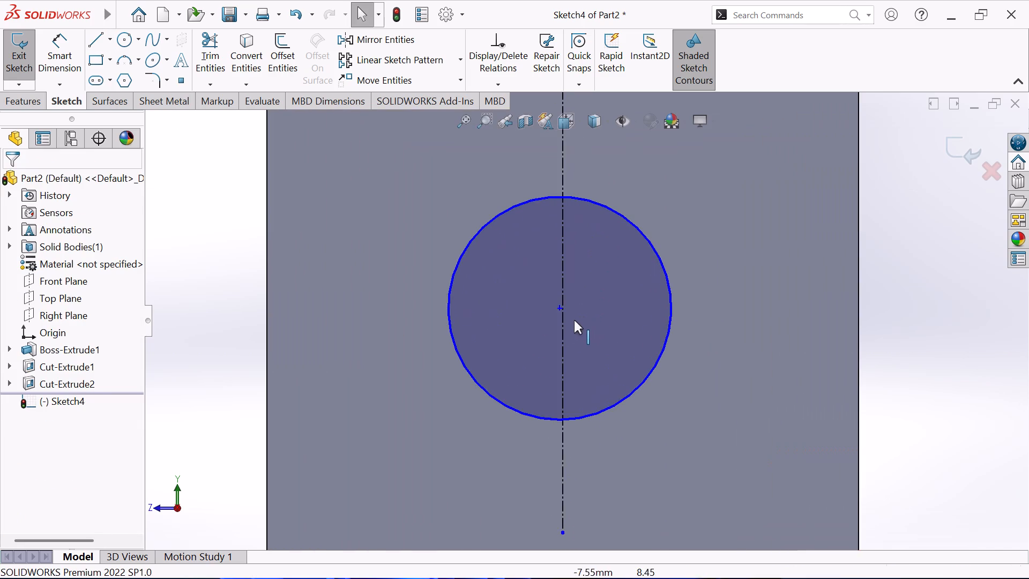
scroll(563, 327, "down", 2)
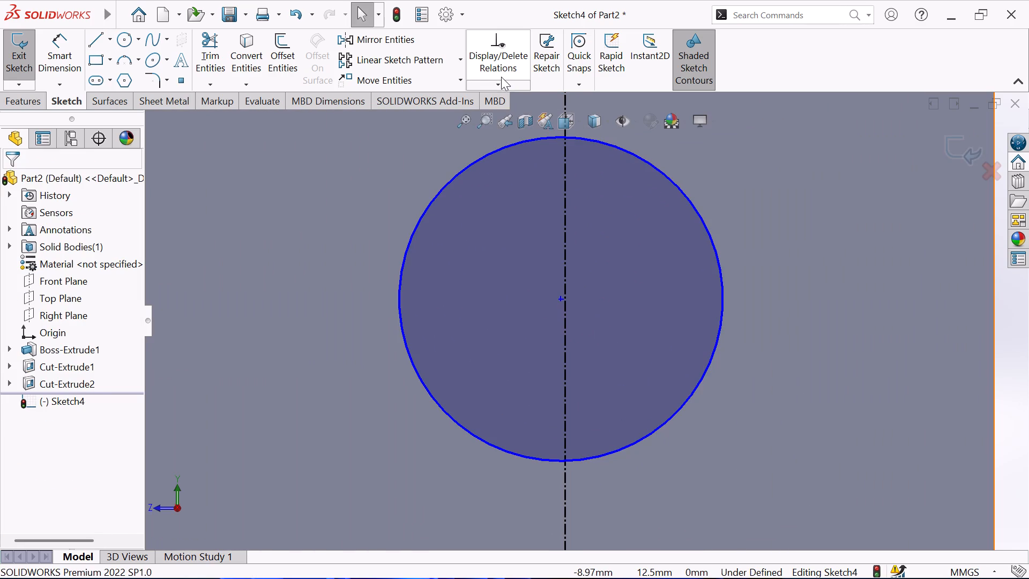
left_click(501, 81)
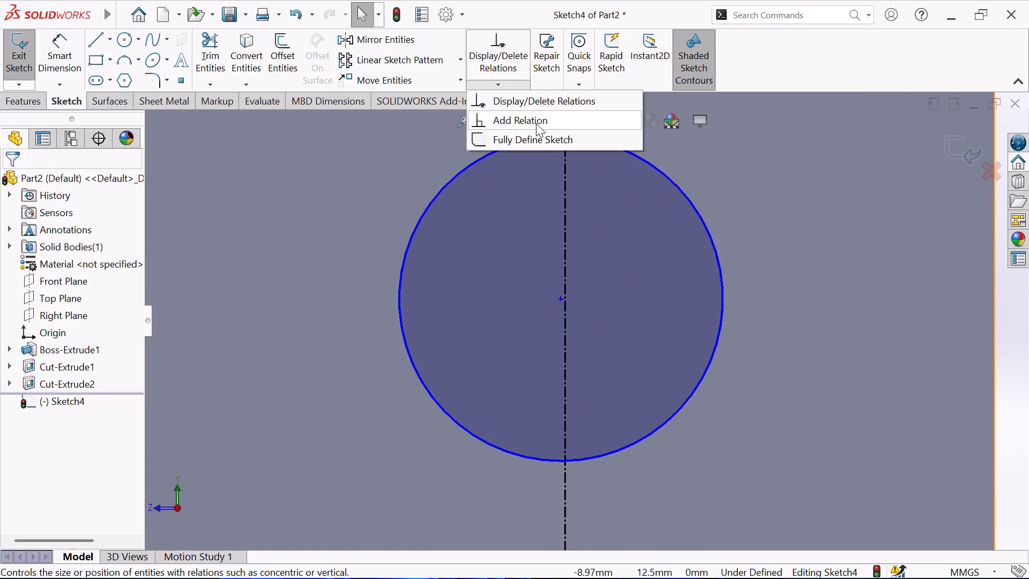
left_click(536, 123)
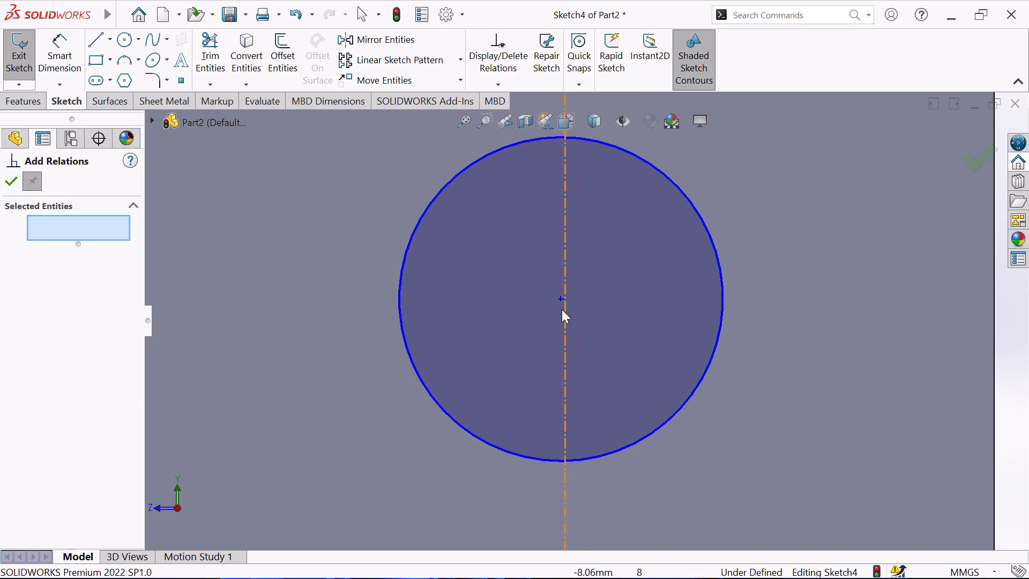
left_click(560, 297)
left_click(564, 306)
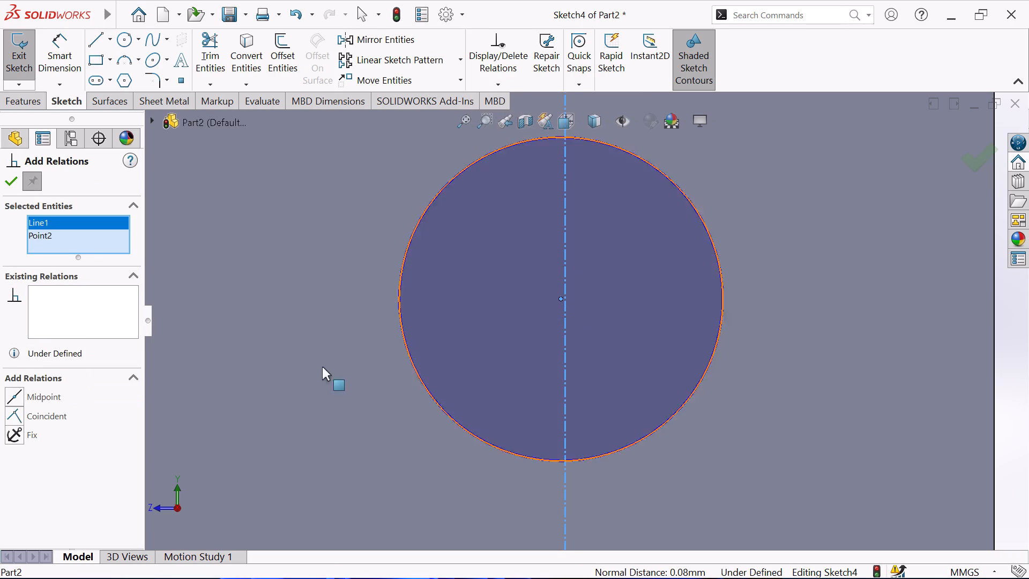
left_click(20, 413)
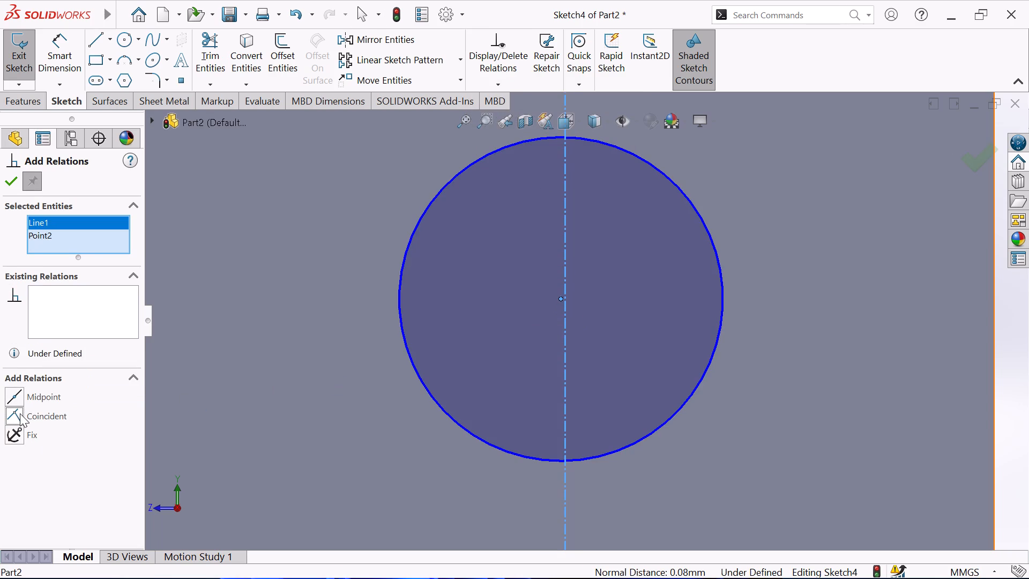
left_click(11, 184)
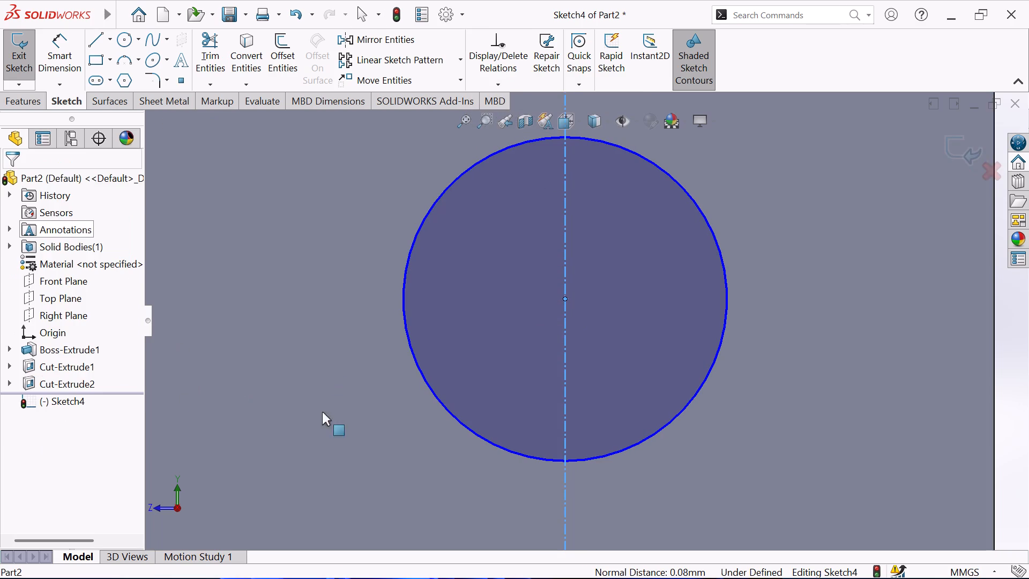
Dimension the side-face circle to a 7 mm diameter.
scroll(507, 418, "up", 4)
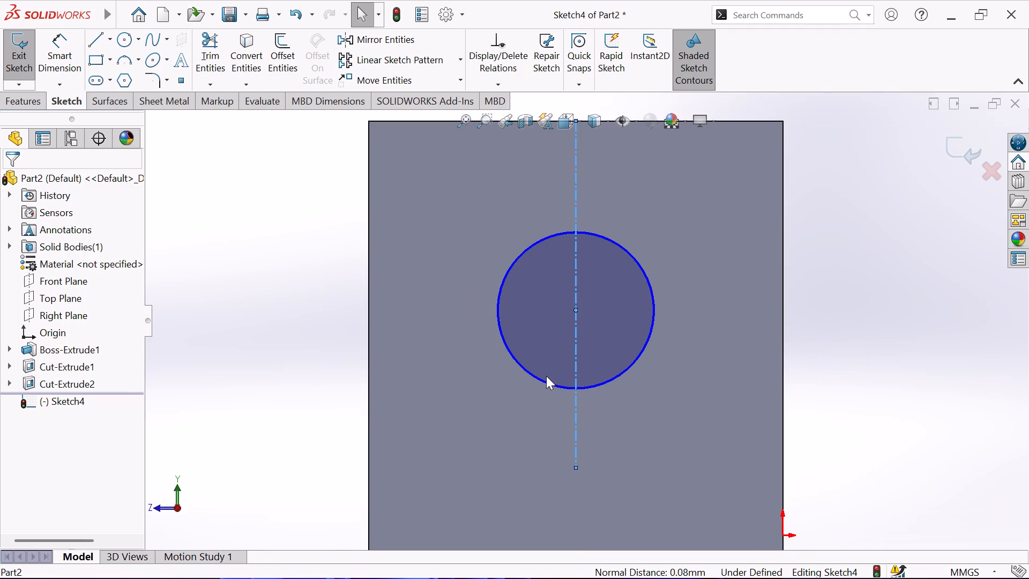
left_click(54, 54)
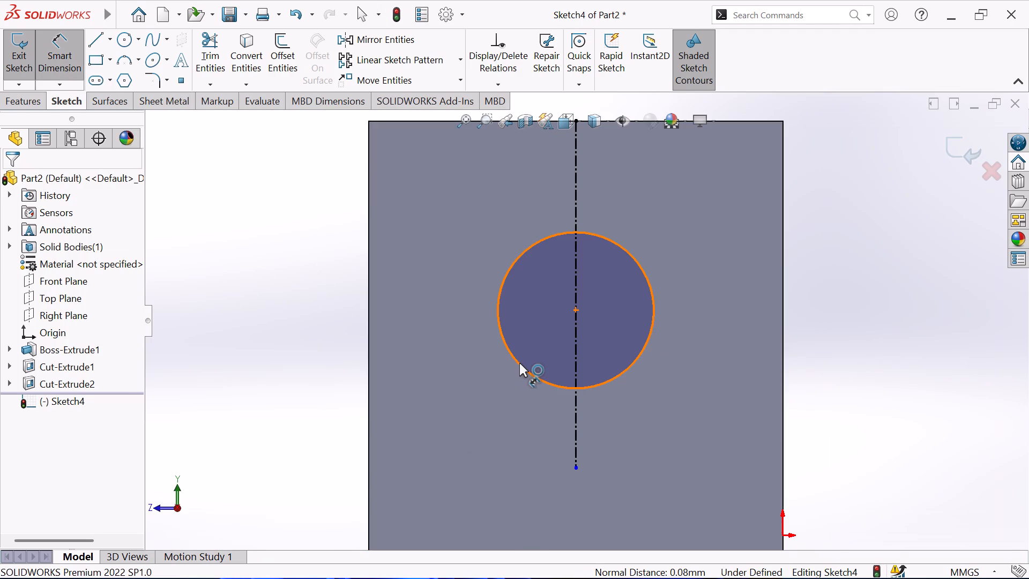
left_click(519, 363)
left_click(454, 302)
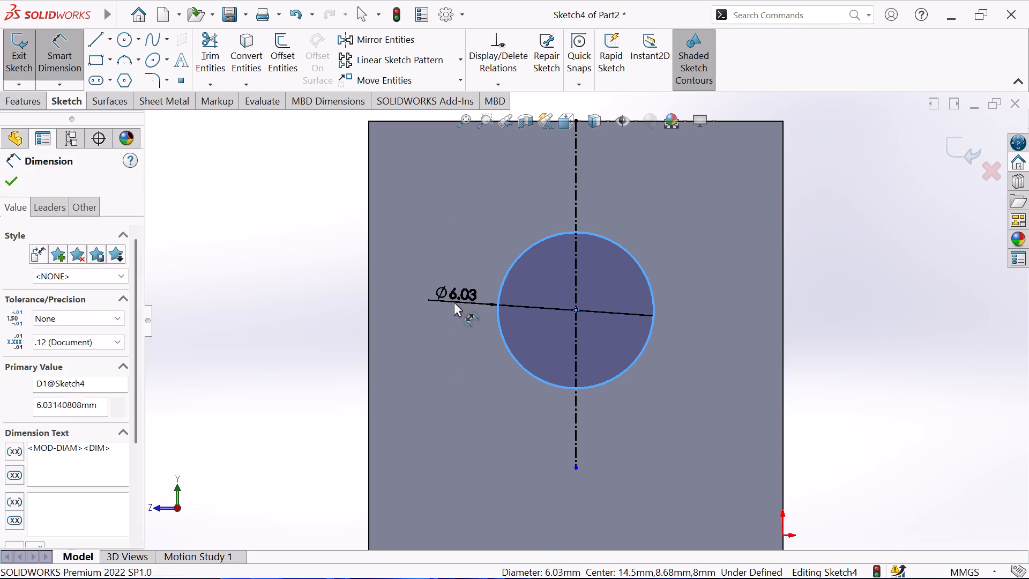
key("7")
key("Return")
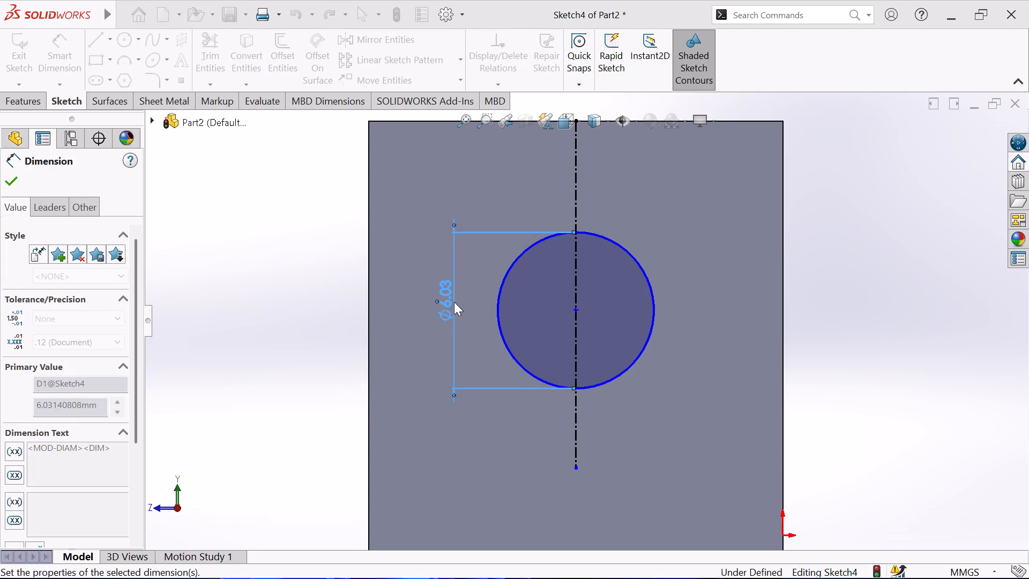
Dimension the circle's centre 7 mm below the side face's top edge.
scroll(591, 151, "up", 1)
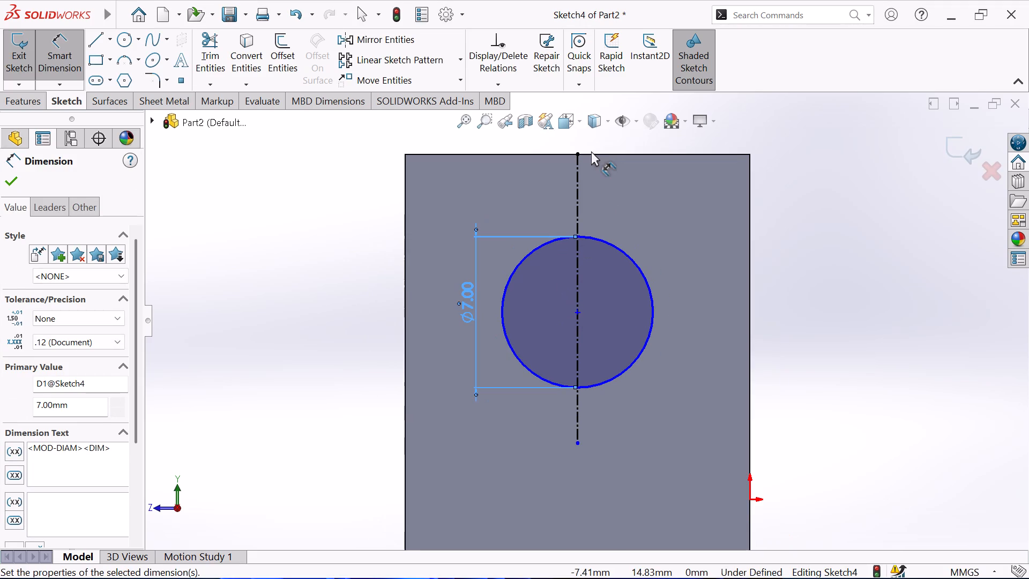
left_click(591, 156)
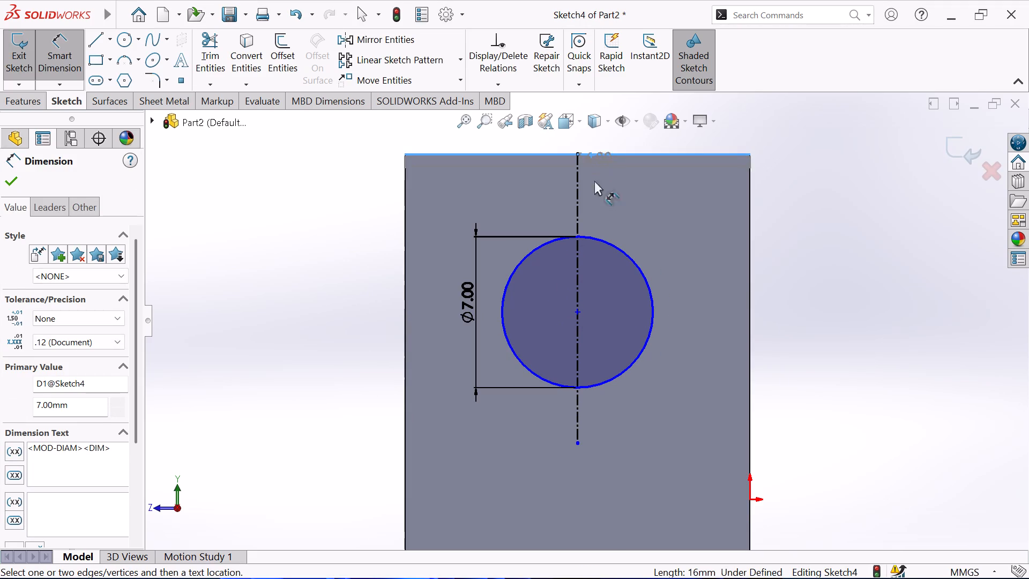
left_click(576, 312)
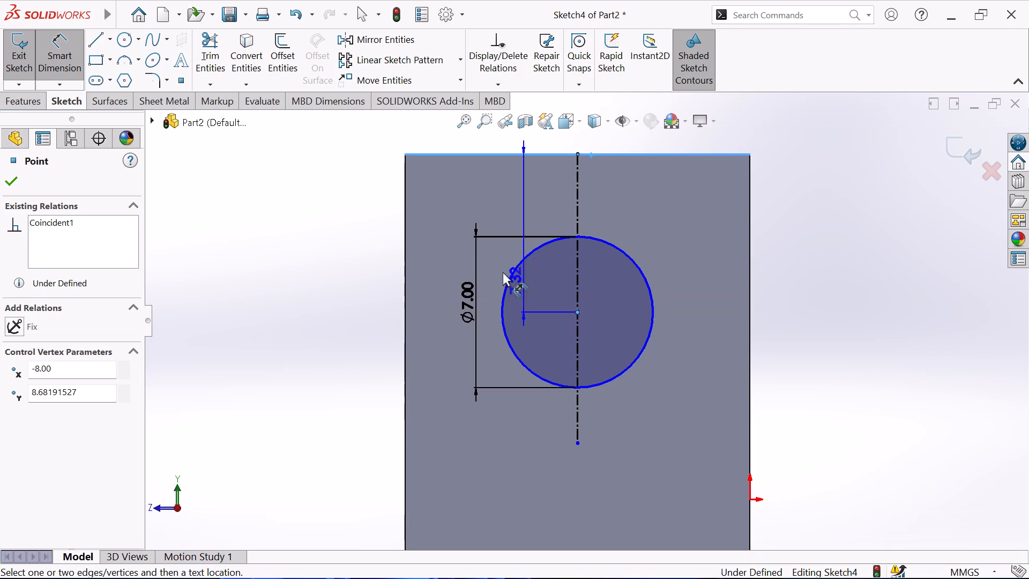
left_click(443, 226)
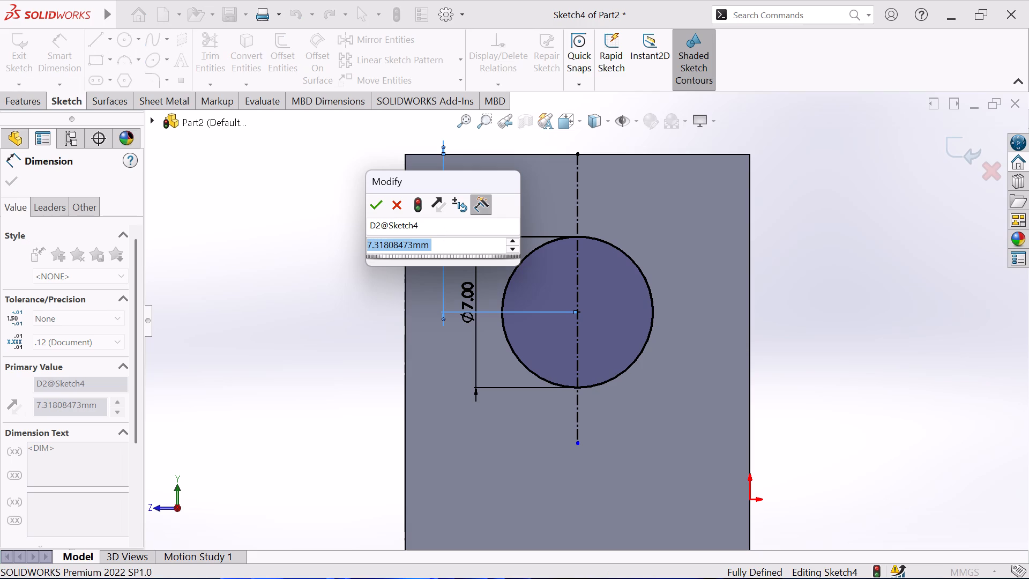
key("7")
key("Return")
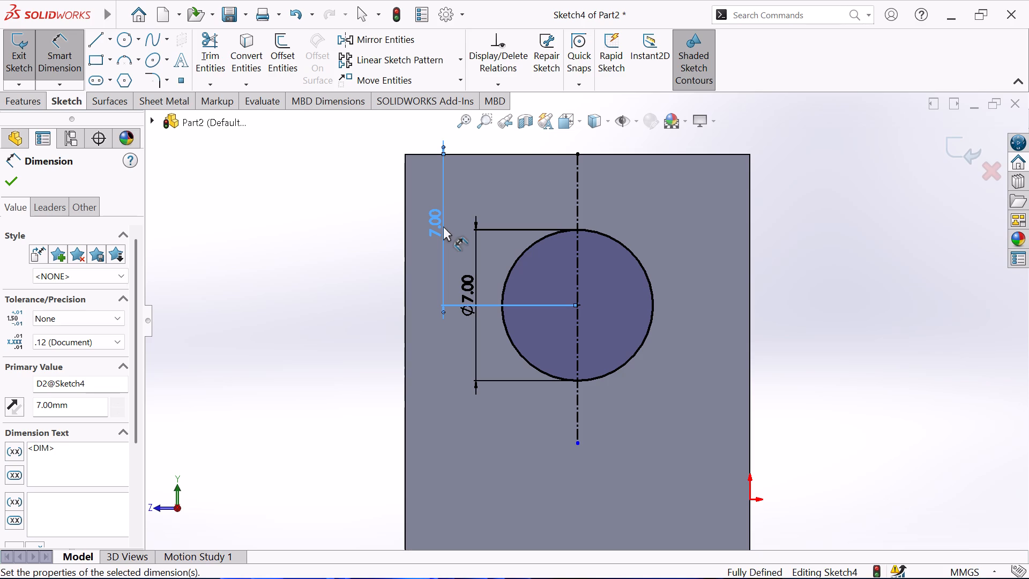
left_click(16, 182)
Close the circle sketch and cut it as an Extruded Cut with Through All, piercing both upper legs of the H.
scroll(289, 311, "up", 1)
middle_click_drag(293, 311, 356, 368)
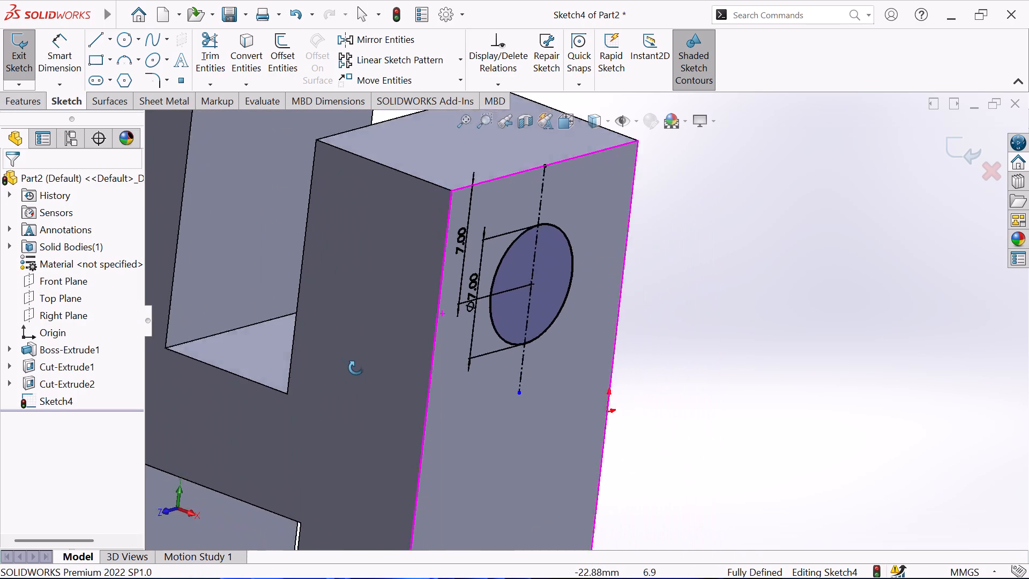
middle_click_drag(356, 368, 358, 371)
scroll(358, 371, "up", 3)
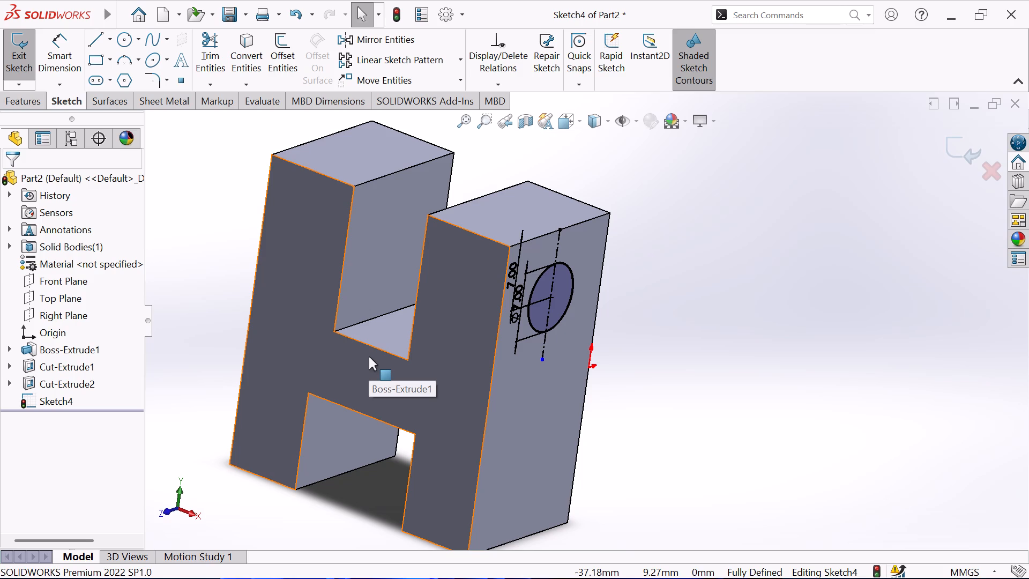
left_click(23, 47)
left_click(24, 96)
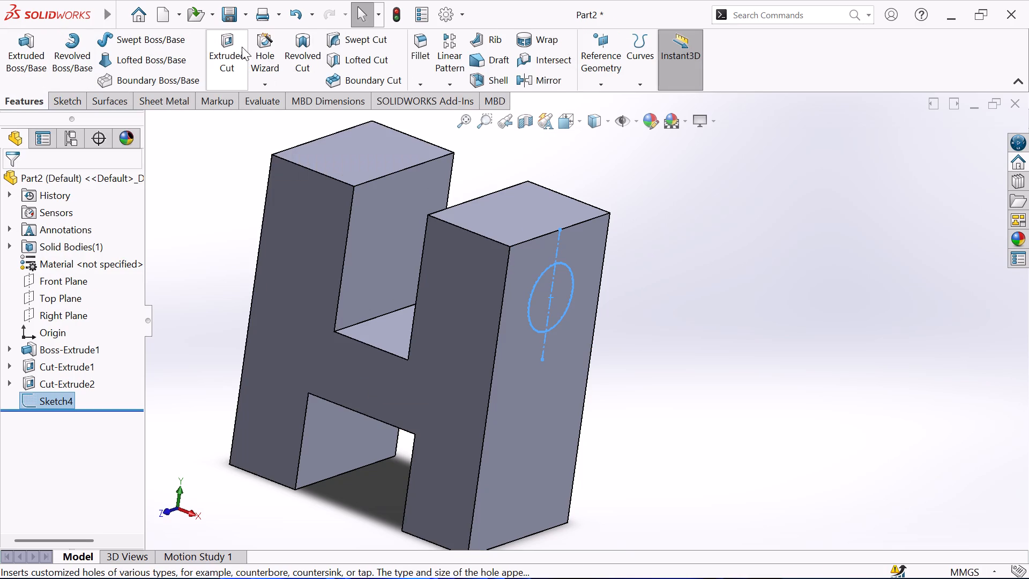
left_click(236, 46)
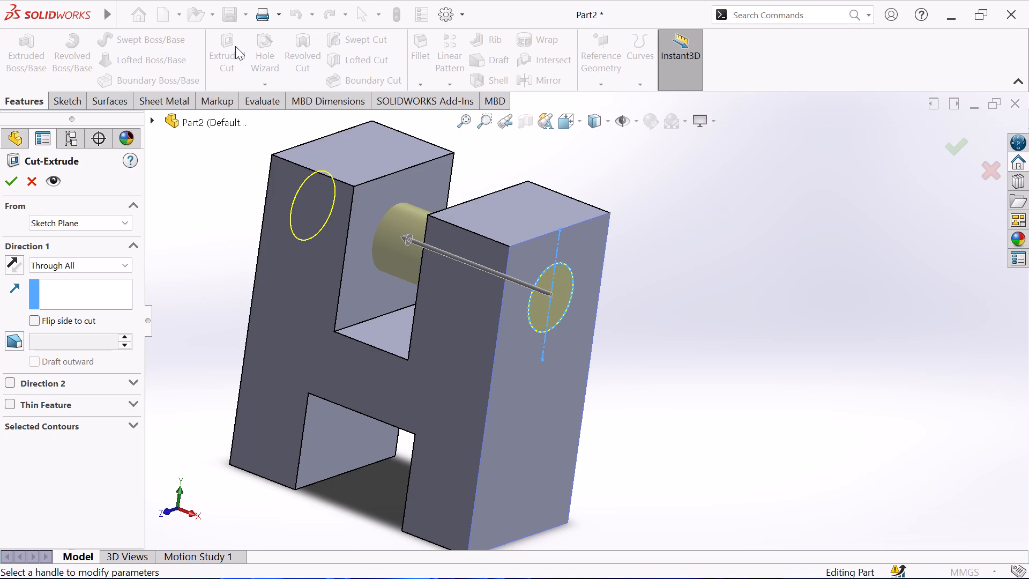
left_click(11, 178)
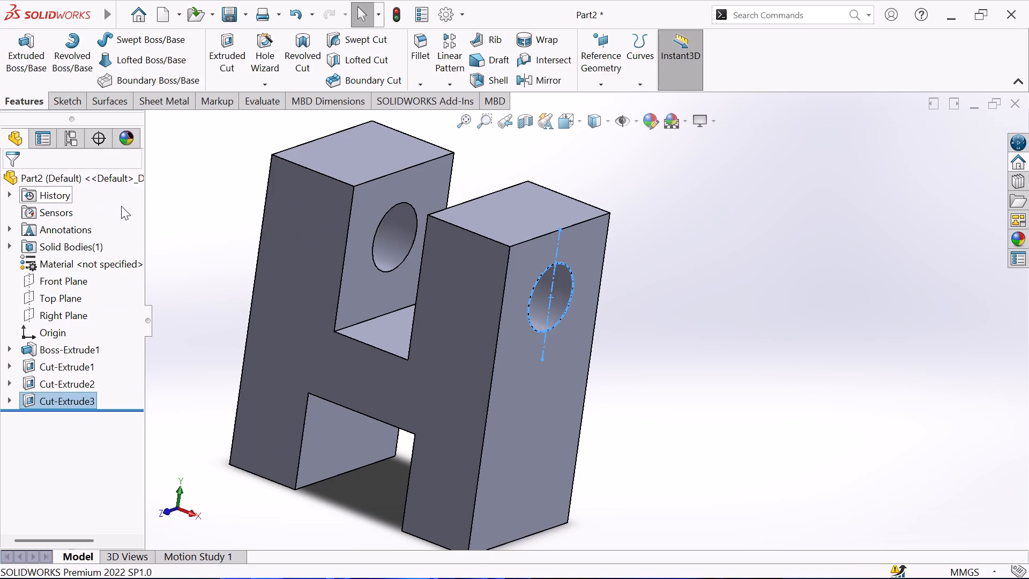
left_click(204, 234)
Examine the H-shaped part and its through hole from several angles.
scroll(314, 272, "up", 2)
middle_click(333, 280)
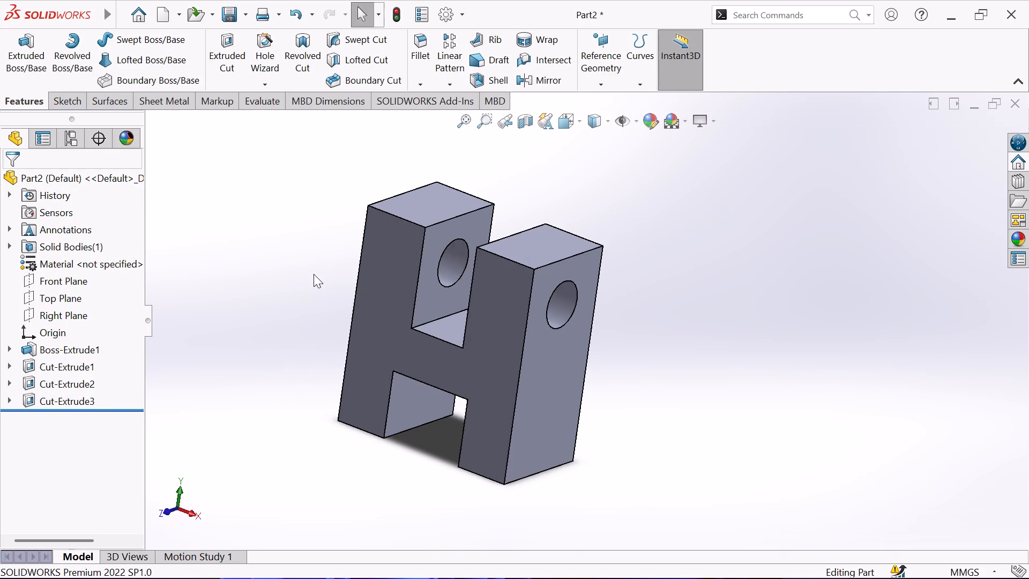
middle_click_drag(314, 274, 381, 322)
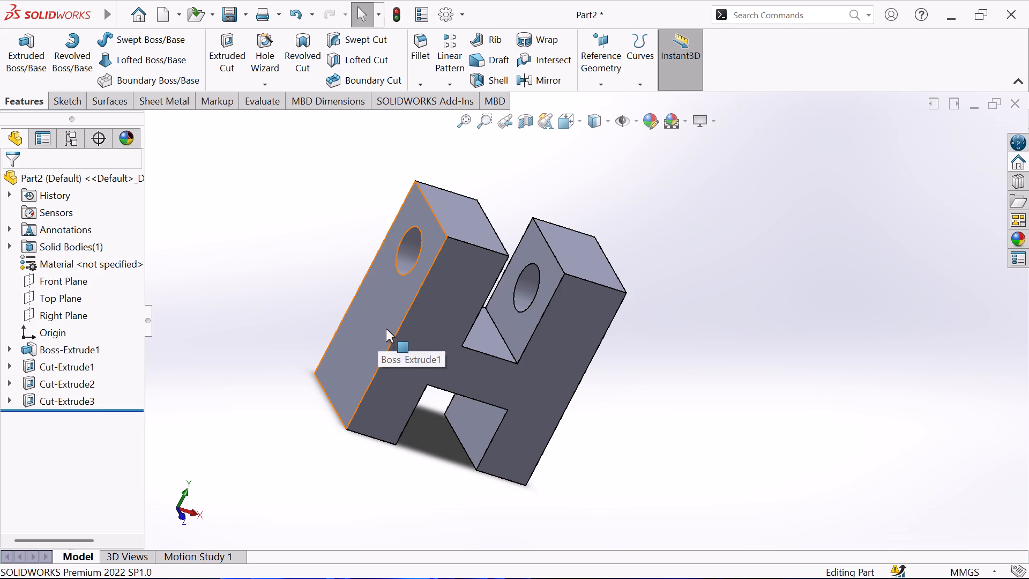
key("Escape")
scroll(275, 314, "up", 1)
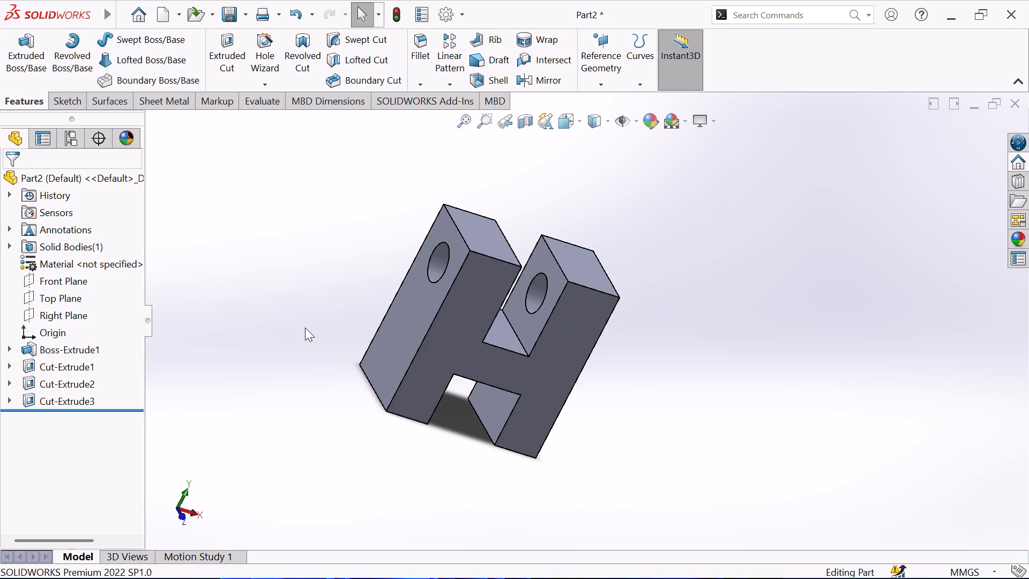
middle_click_drag(305, 328, 237, 267)
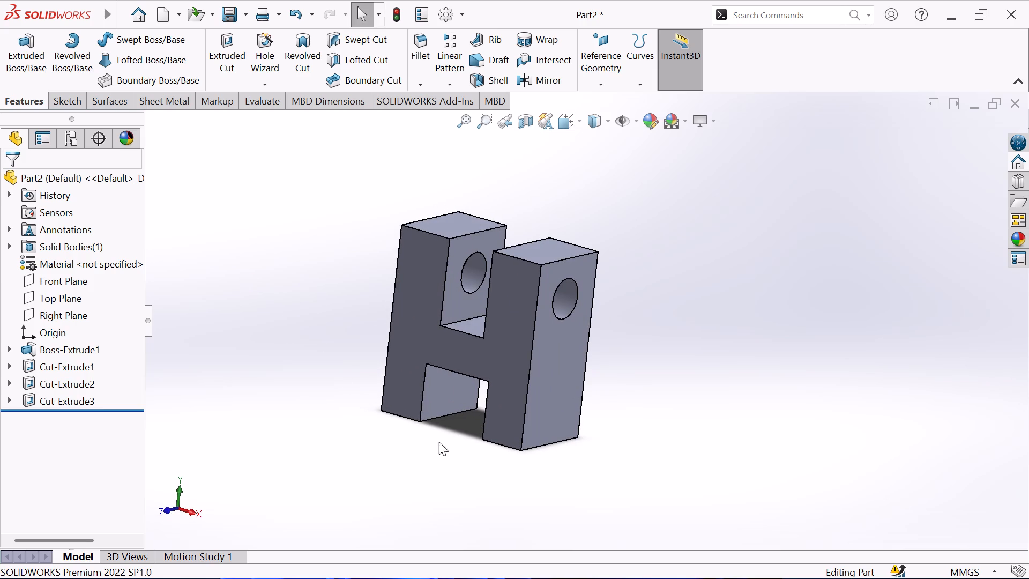
middle_click_drag(331, 398, 364, 450)
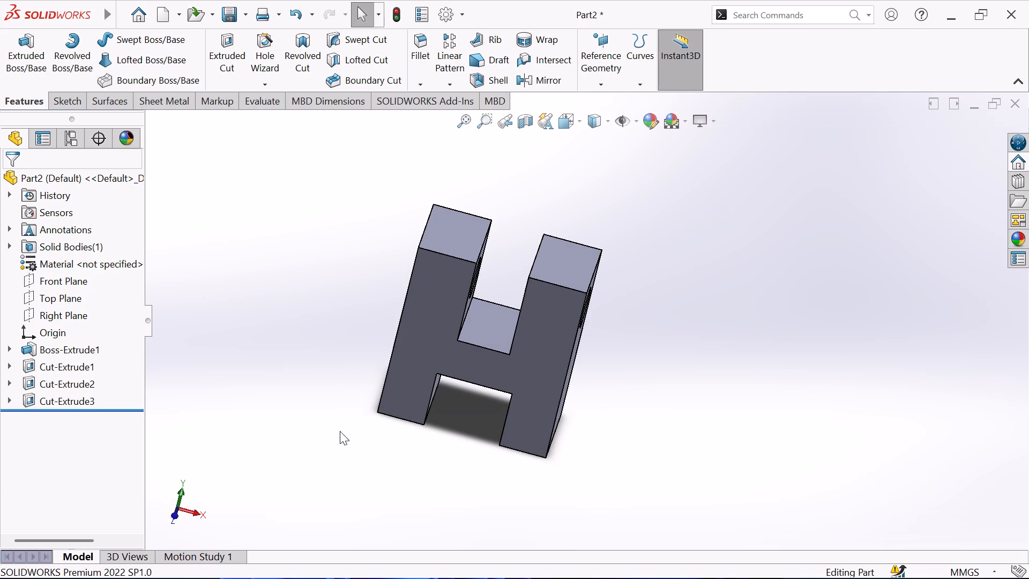
middle_click_drag(319, 412, 293, 376)
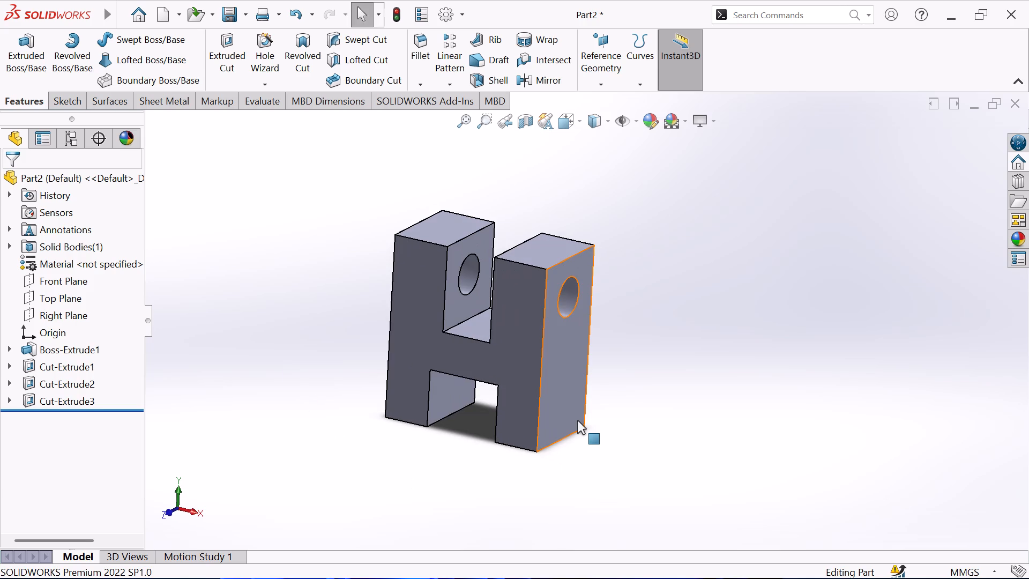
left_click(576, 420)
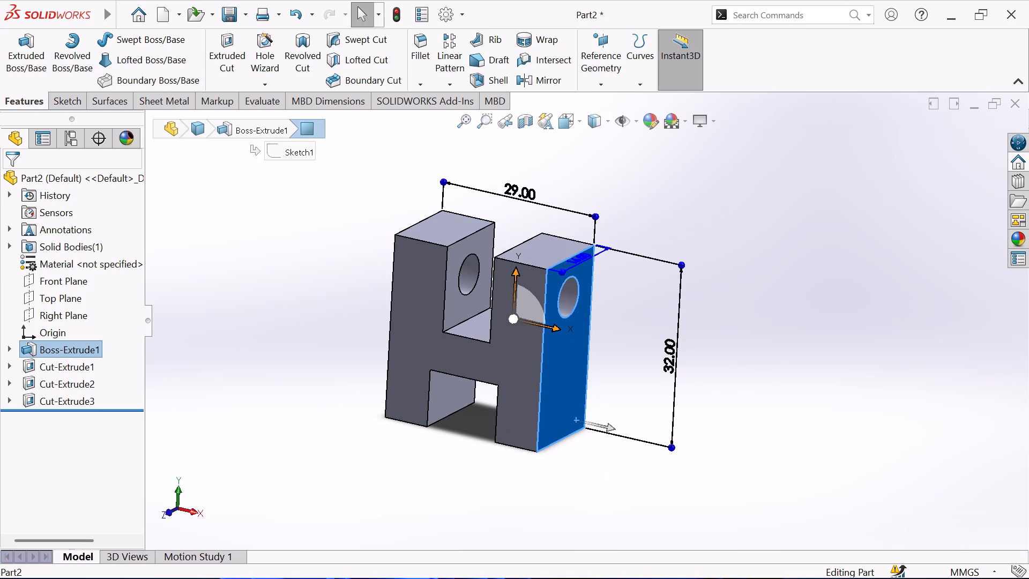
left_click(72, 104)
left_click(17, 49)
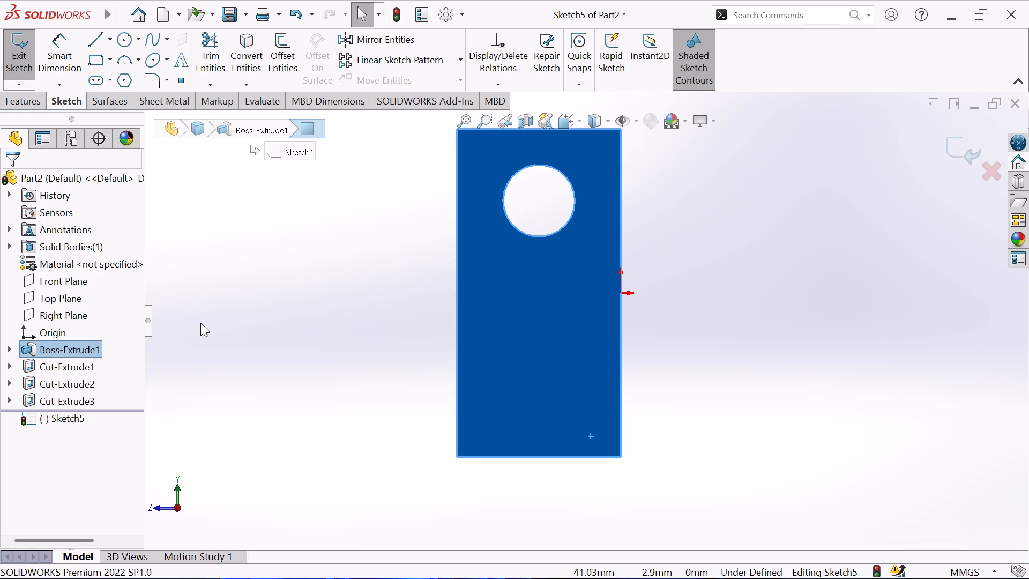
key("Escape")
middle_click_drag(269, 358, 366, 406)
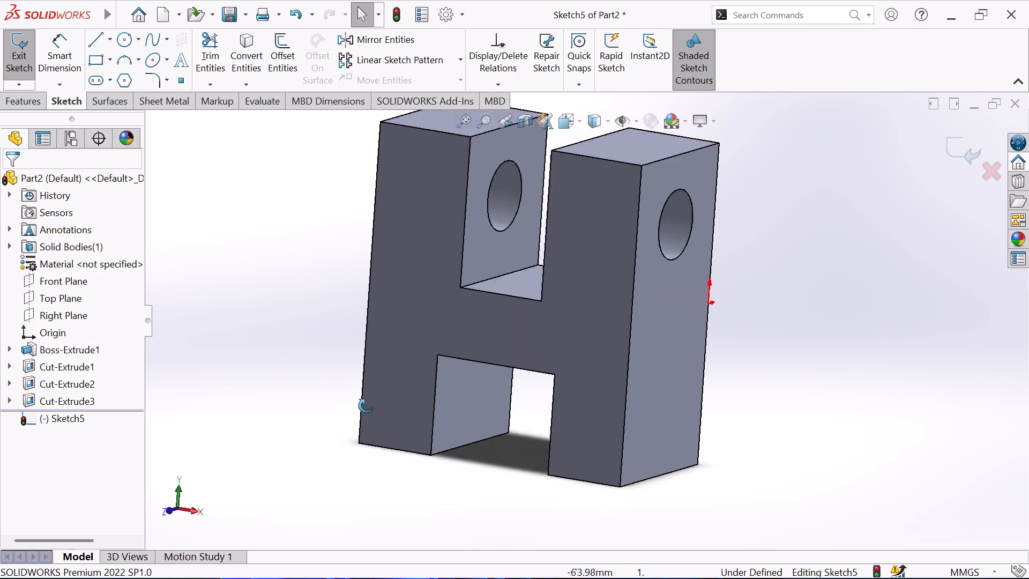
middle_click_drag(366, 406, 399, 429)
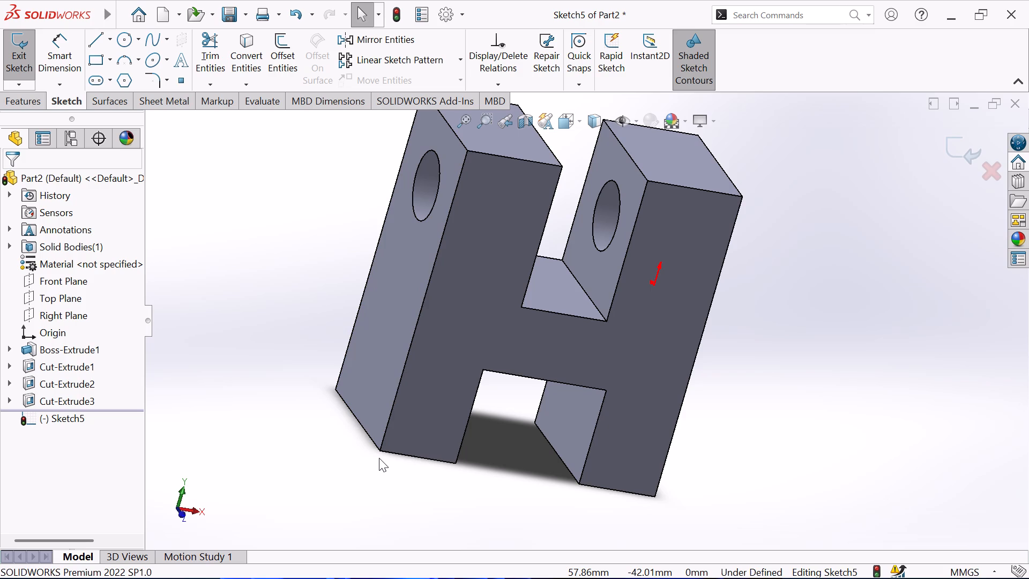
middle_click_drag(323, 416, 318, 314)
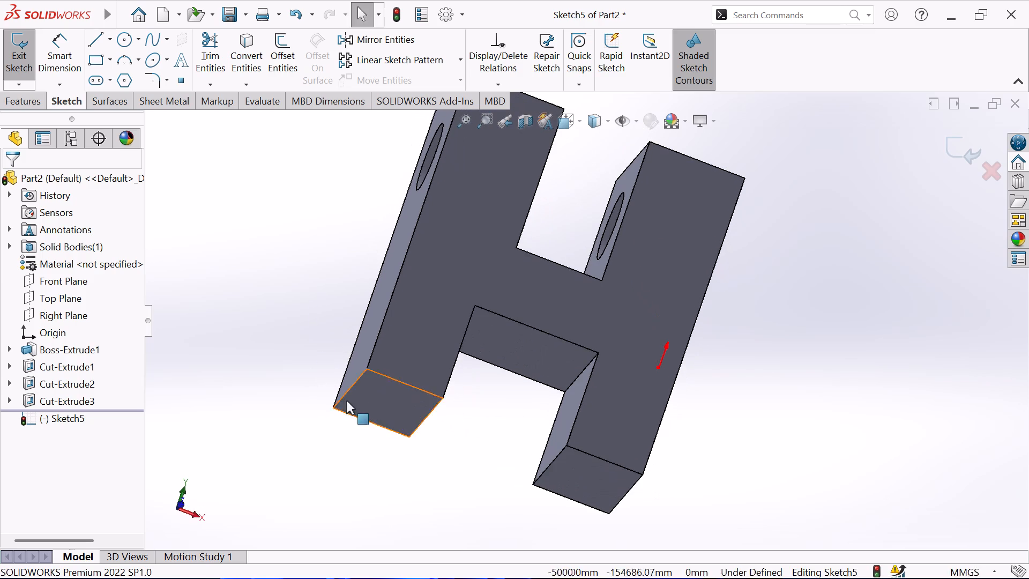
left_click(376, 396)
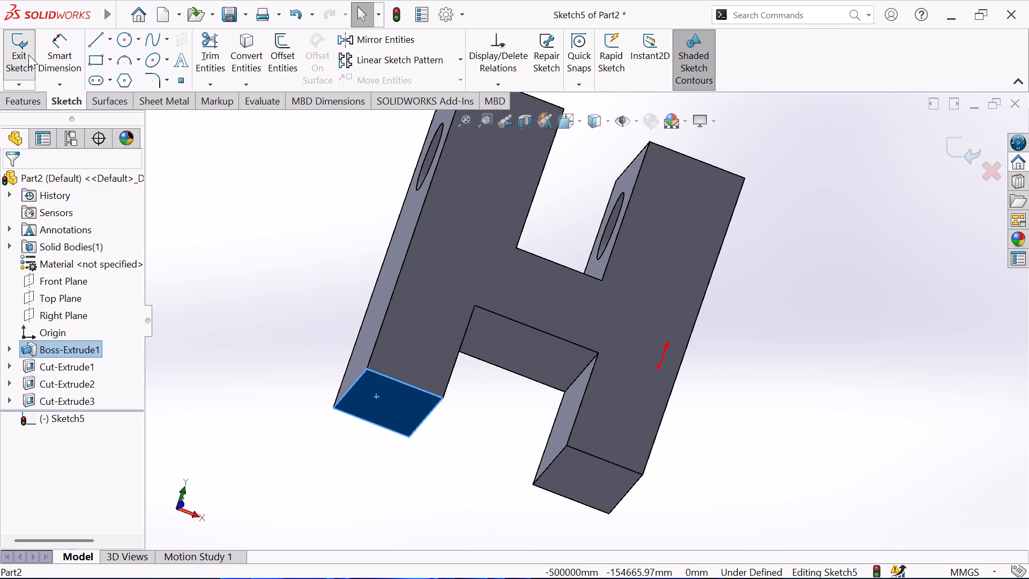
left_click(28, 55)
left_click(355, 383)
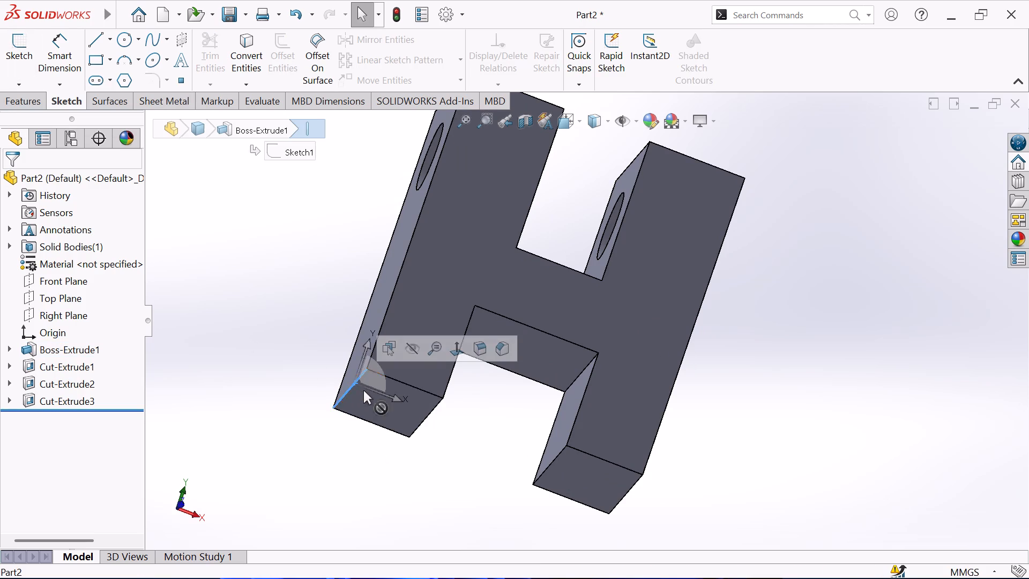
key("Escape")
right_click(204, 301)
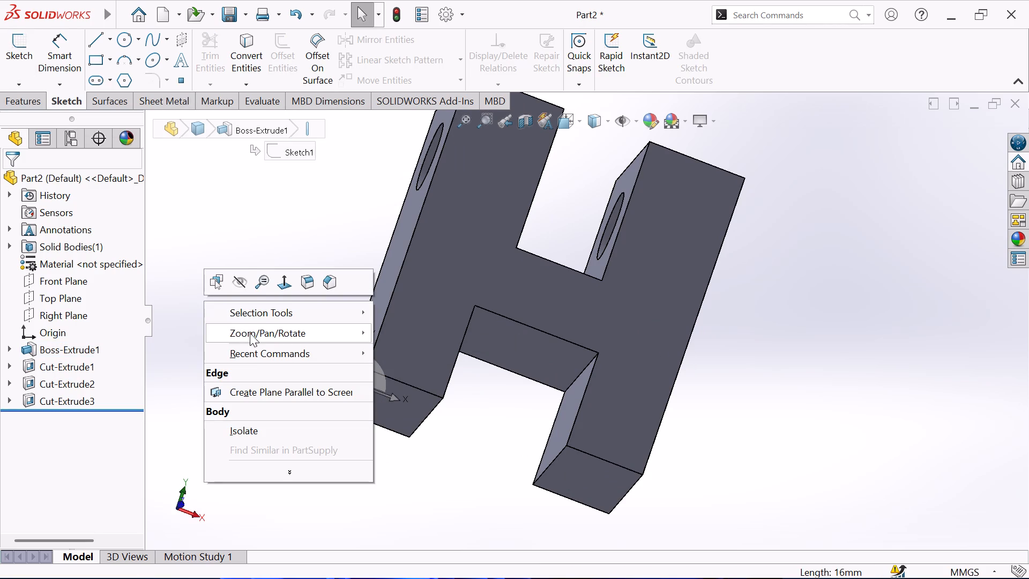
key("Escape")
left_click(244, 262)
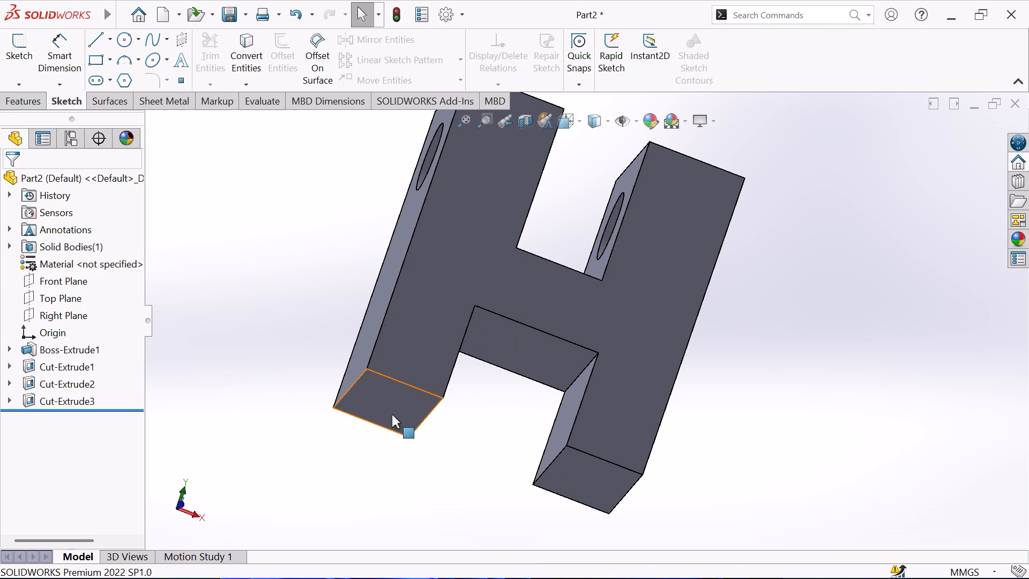
In a new sketch on the bottom face of the leg on the negative X side, convert the face's outline into sketch entities.
left_click(392, 411)
left_click(18, 55)
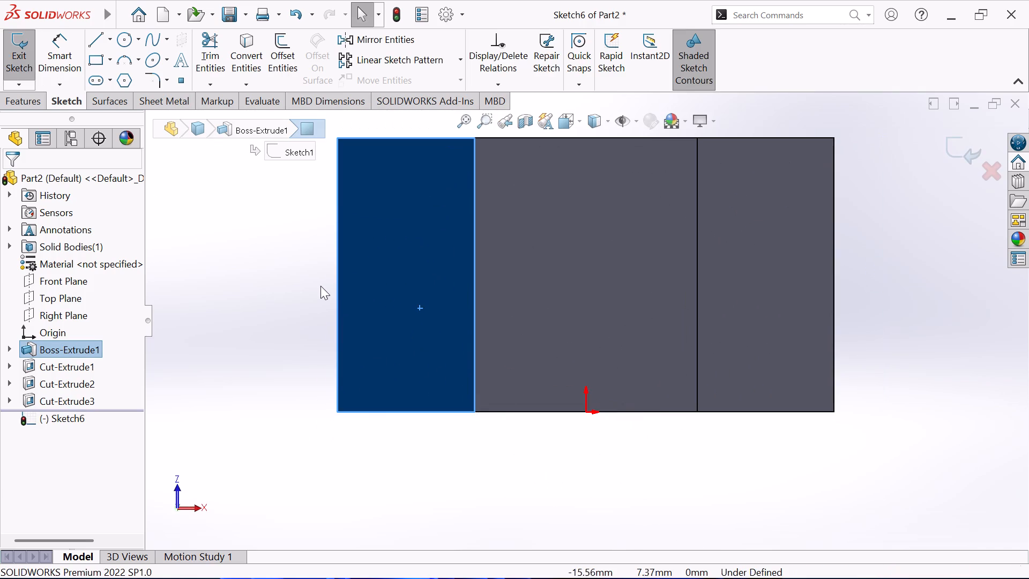
left_click(243, 68)
Sketch a corner rectangle about 9 mm wide and 16 mm deep, extending outward from the converted outline's outer edge in negative X.
scroll(282, 221, "up", 1)
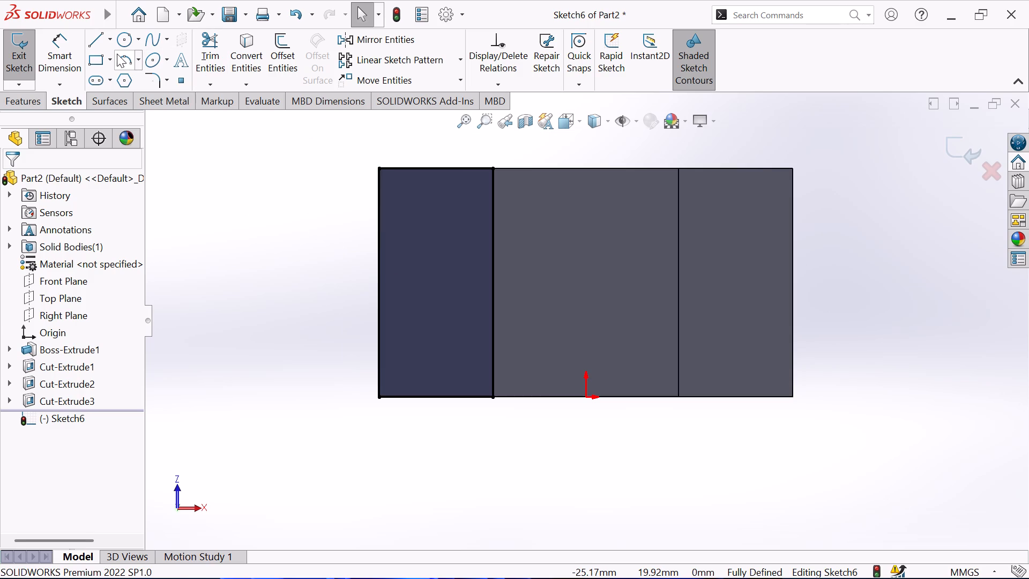
left_click(98, 57)
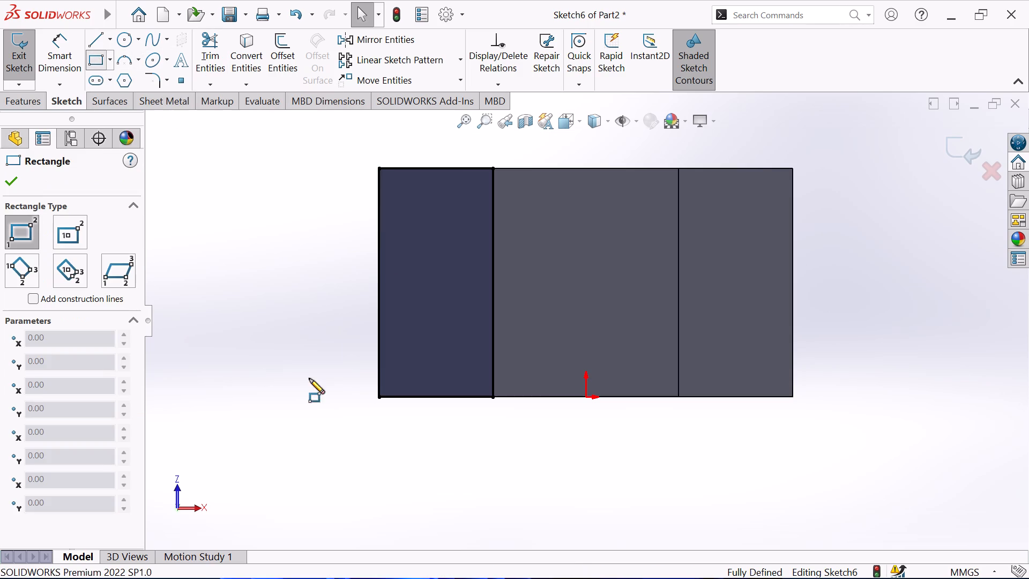
left_click(377, 399)
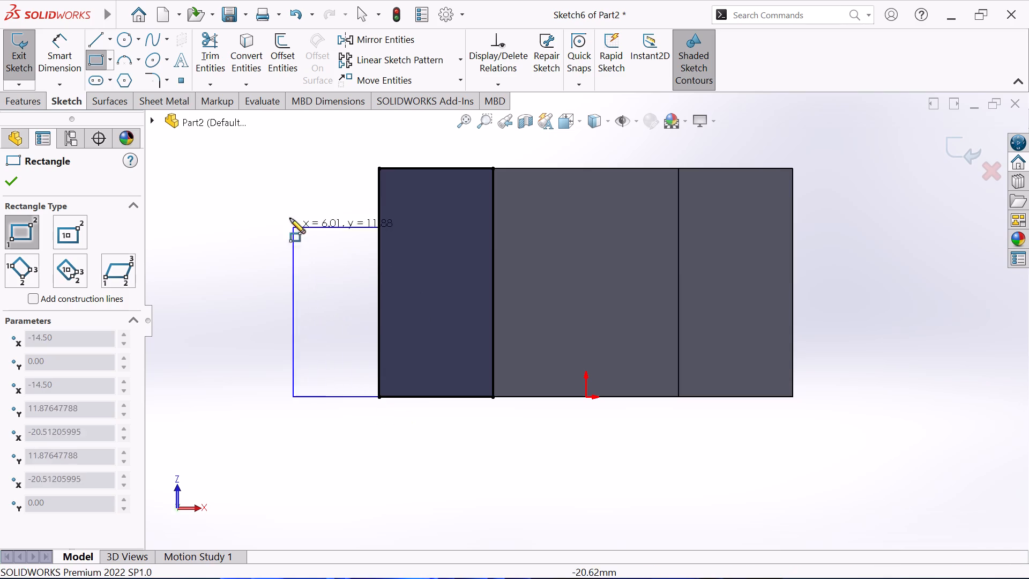
left_click(255, 168)
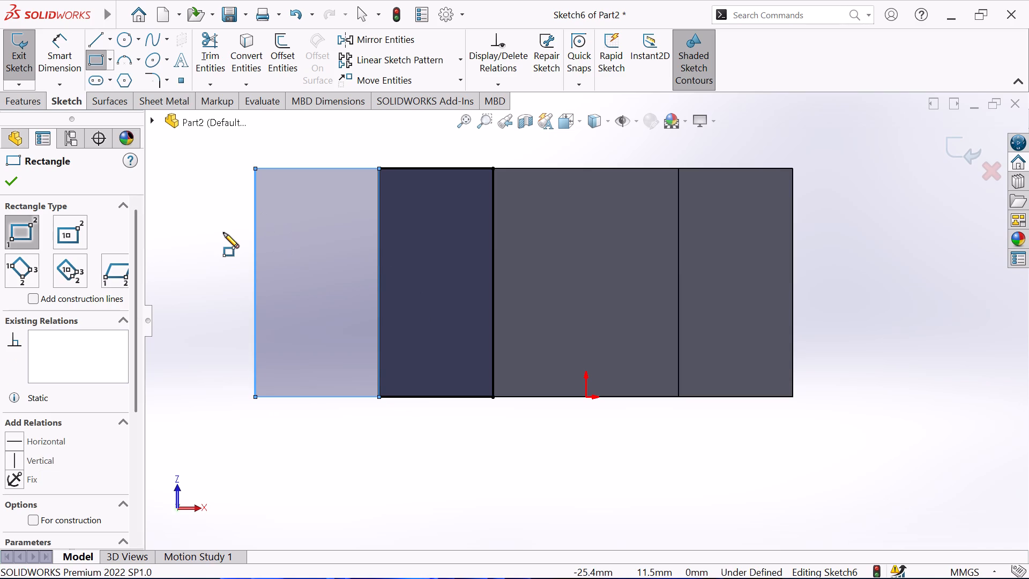
right_click(223, 233)
left_click(263, 246)
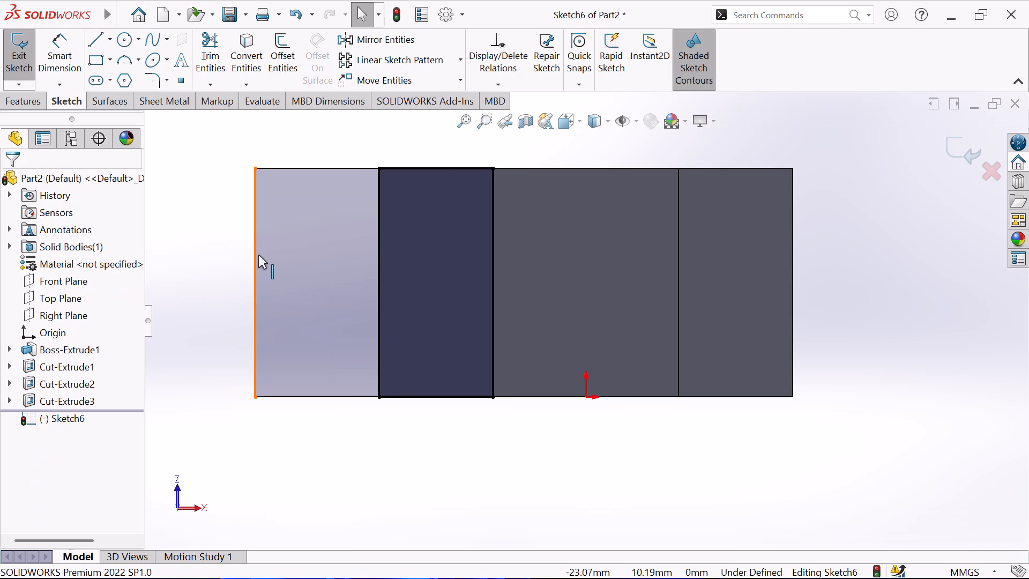
Dimension the rectangle's width in X, from the leg outline to its outer edge, to 10 mm.
scroll(267, 259, "up", 1)
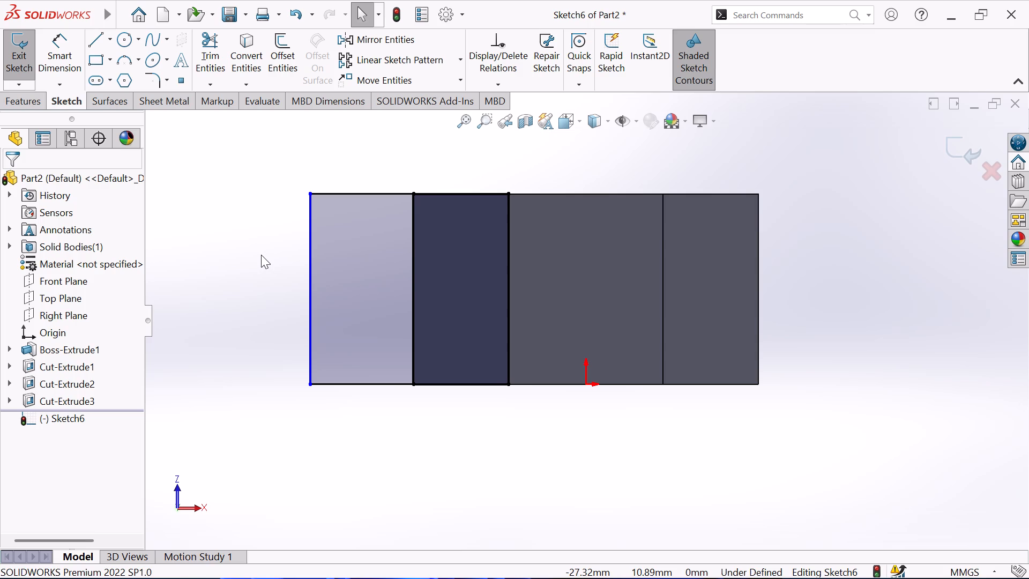
left_click(63, 35)
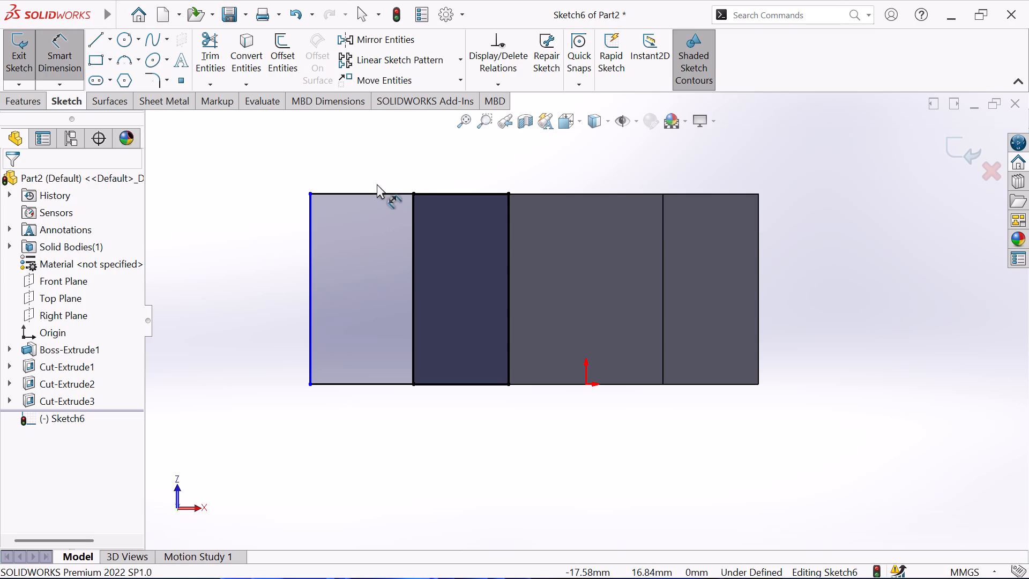
left_click(375, 195)
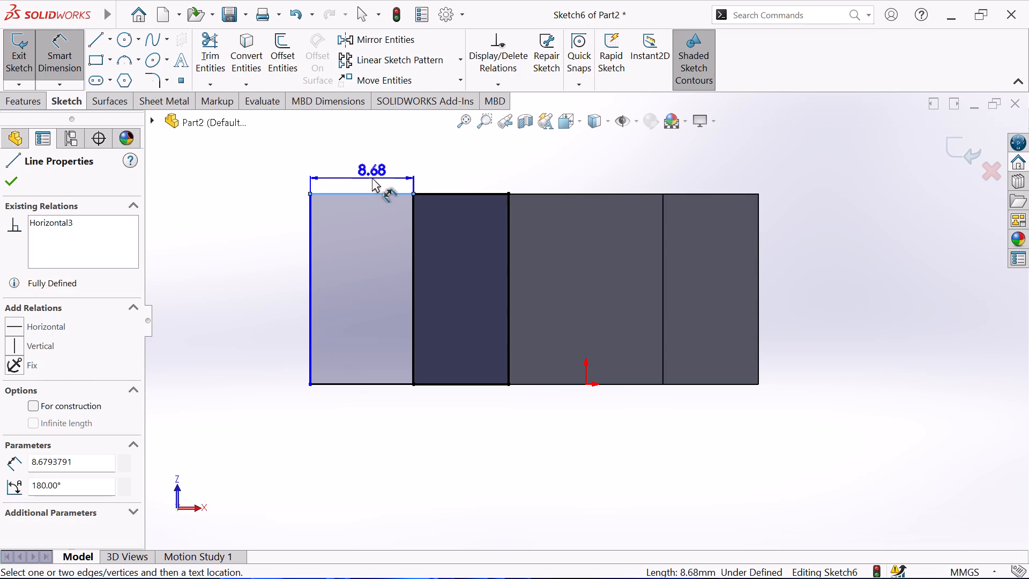
left_click(372, 177)
type("10")
key("Return")
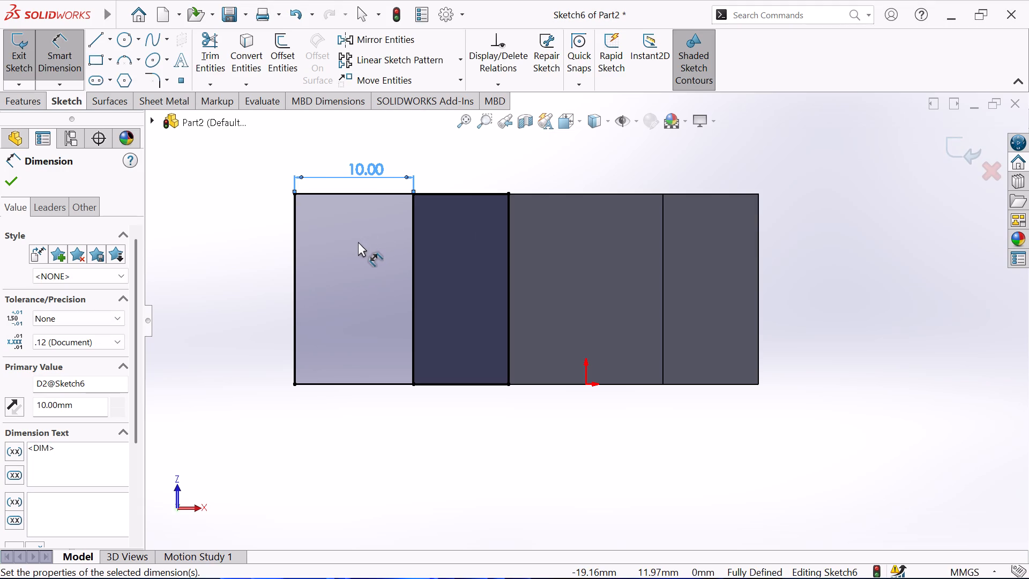
left_click(294, 307)
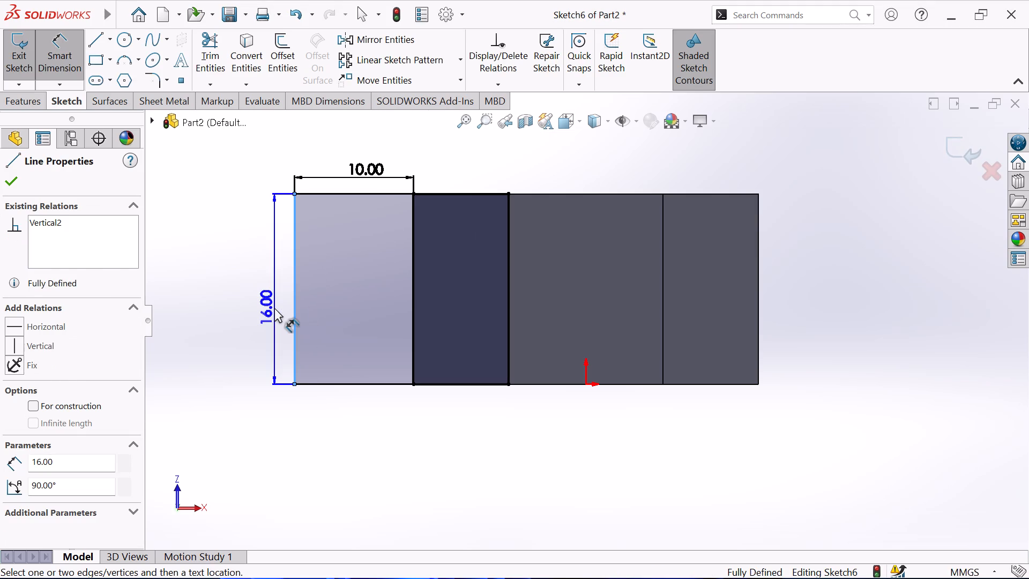
key("Escape")
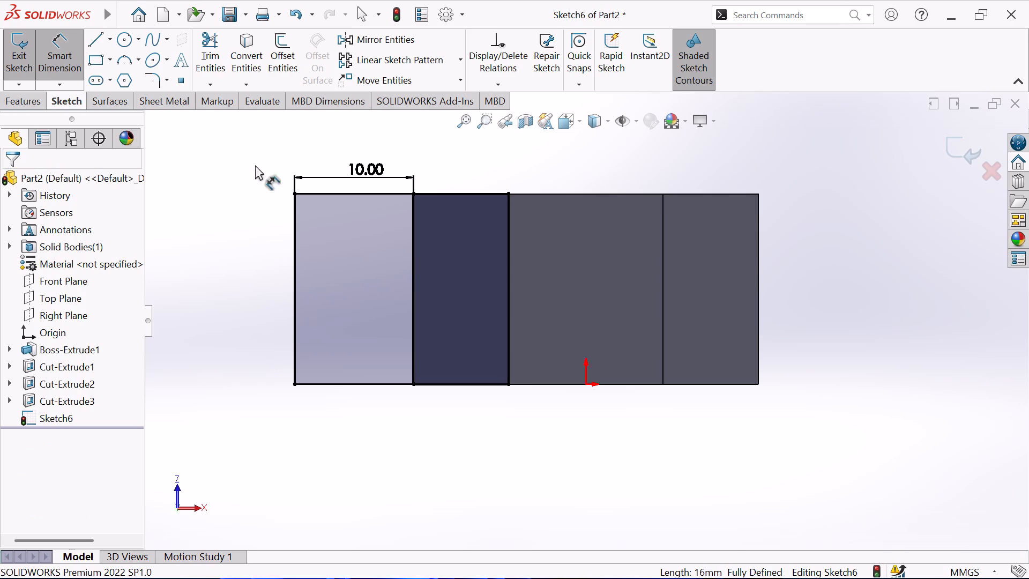
Add a 6 mm equal-distance sketch chamfer to the rectangle's outer corner on the low-Z side, level with the origin.
left_click(162, 80)
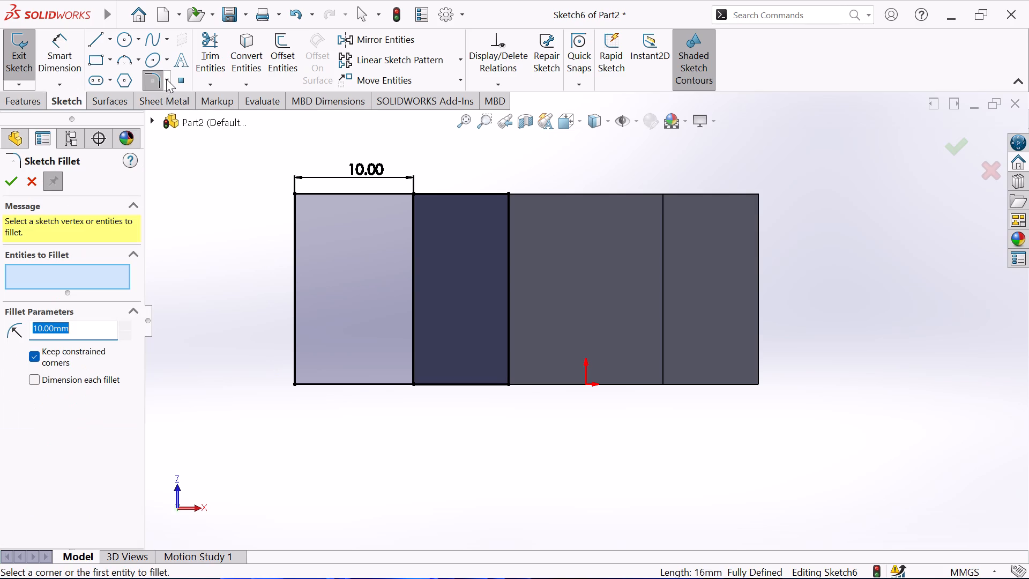
left_click(166, 79)
left_click(154, 122)
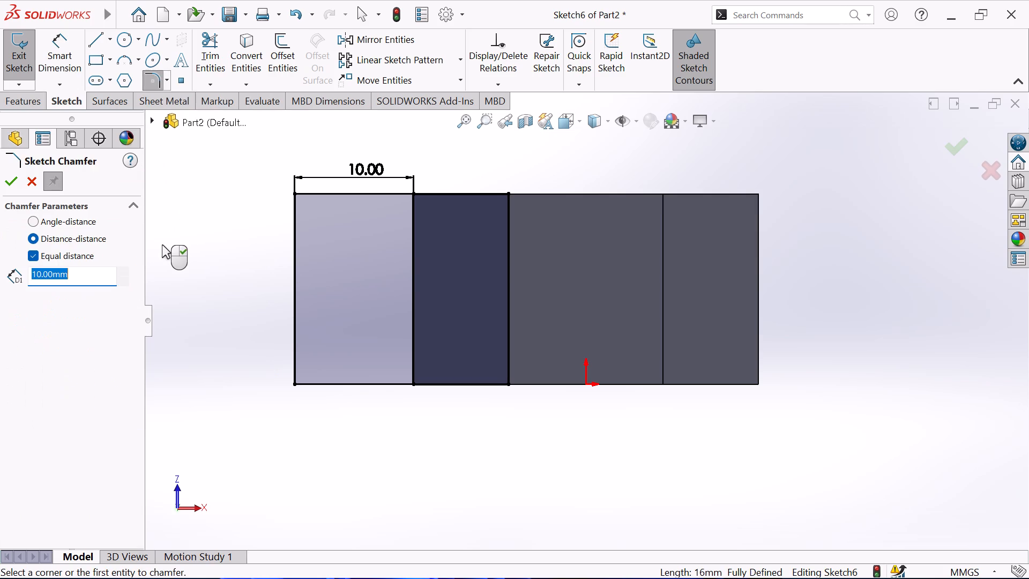
key("6")
key("Return")
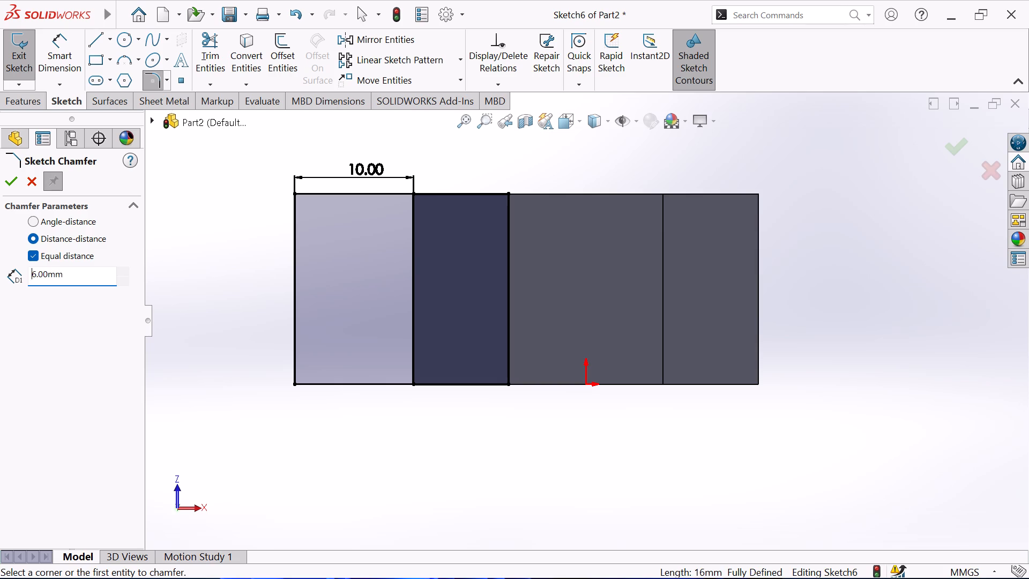
left_click(293, 384)
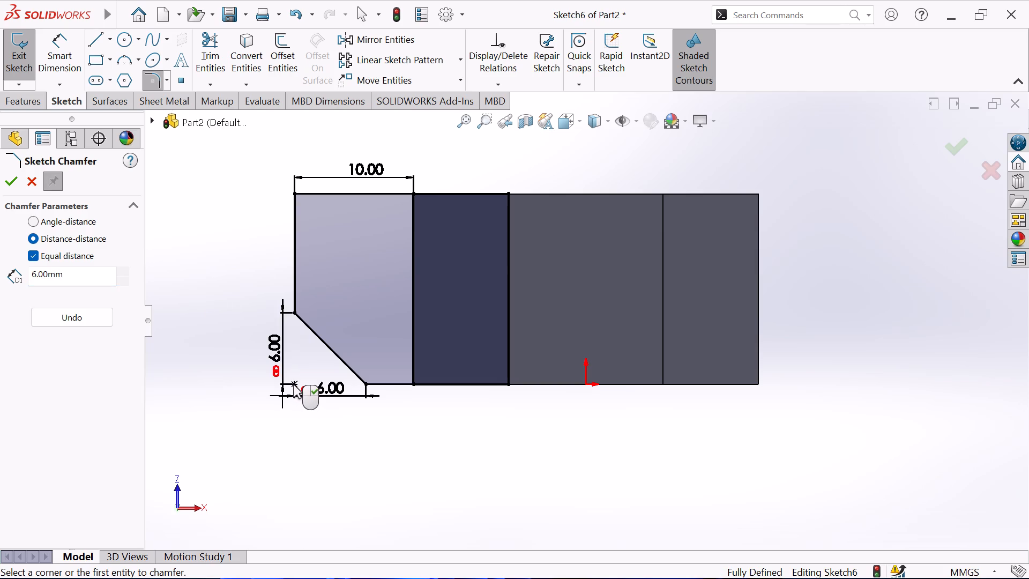
left_click(12, 184)
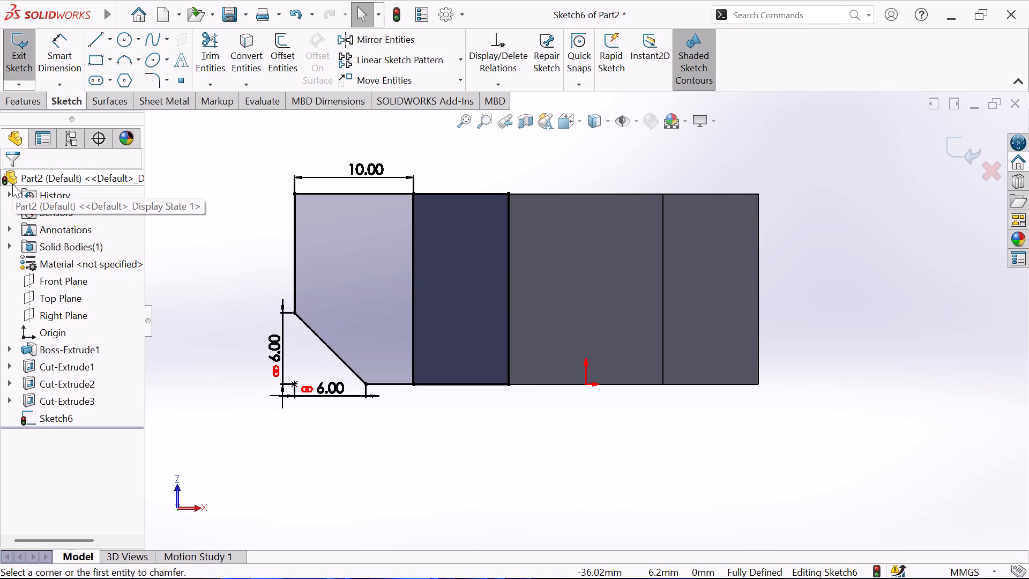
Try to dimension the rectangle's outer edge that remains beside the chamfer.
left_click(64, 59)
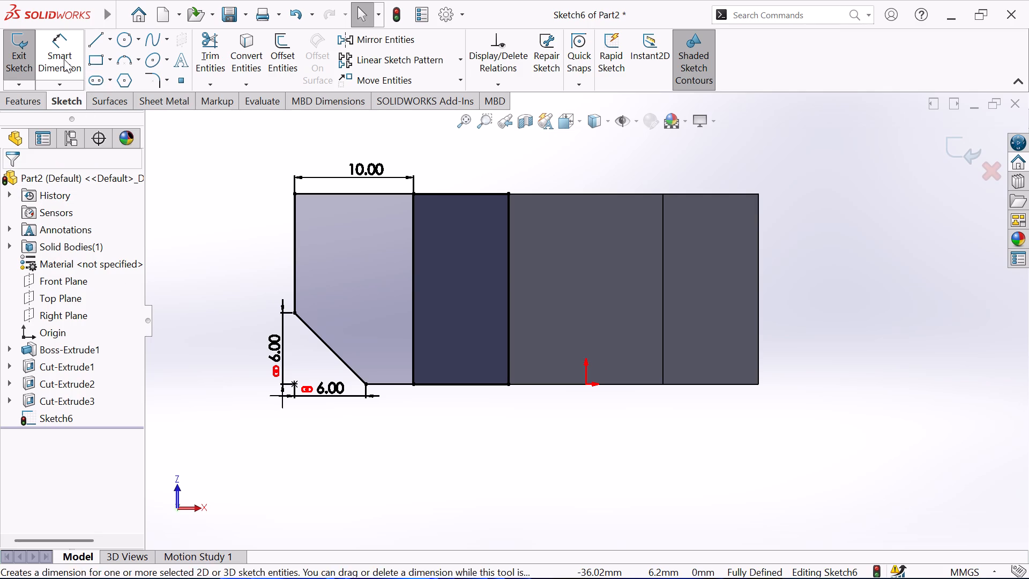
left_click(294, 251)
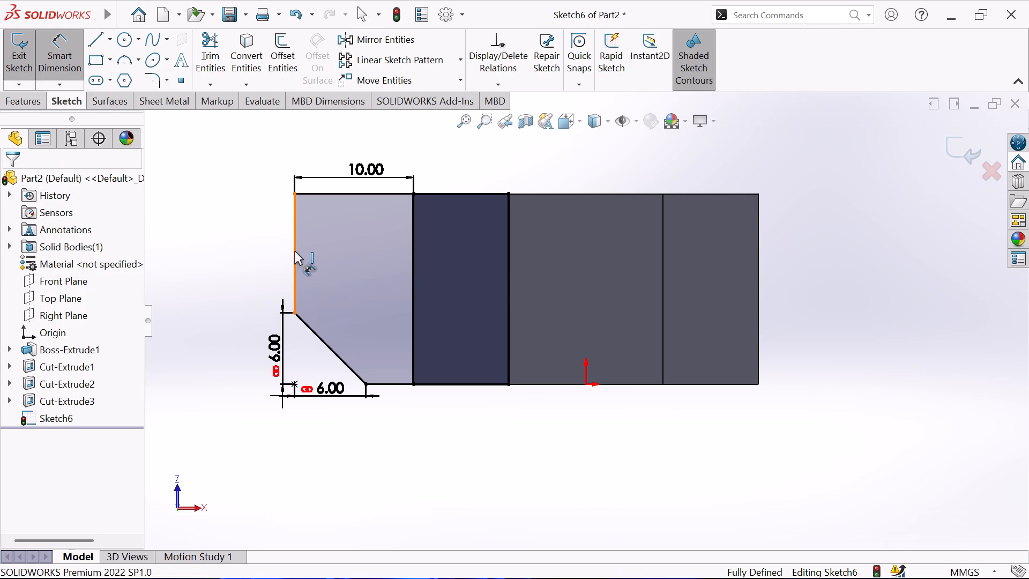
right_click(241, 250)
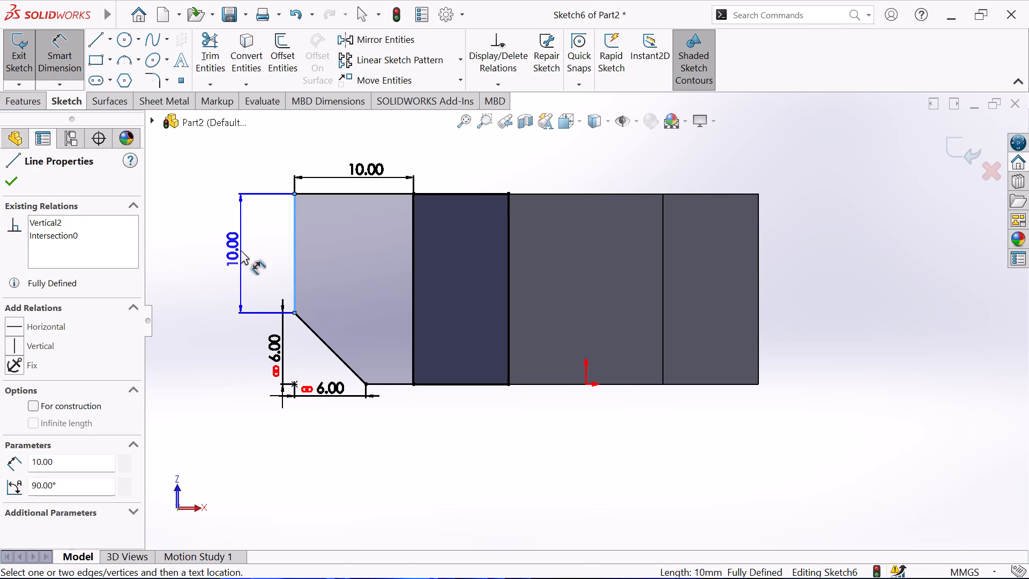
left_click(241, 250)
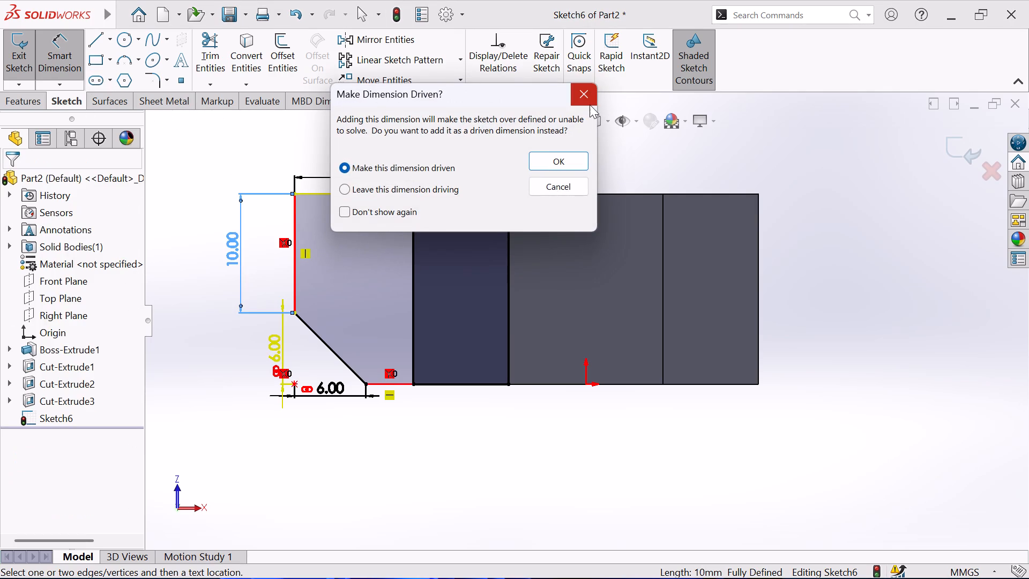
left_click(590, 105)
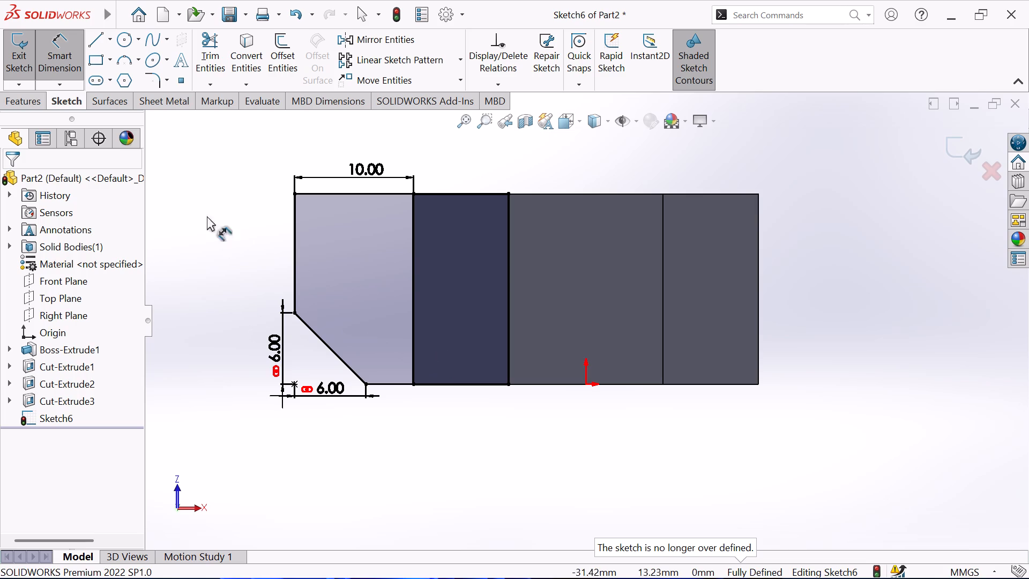
Trim away the overlapping lines shared by the rectangle and the converted leg outline, using Trim to closest.
left_click(215, 54)
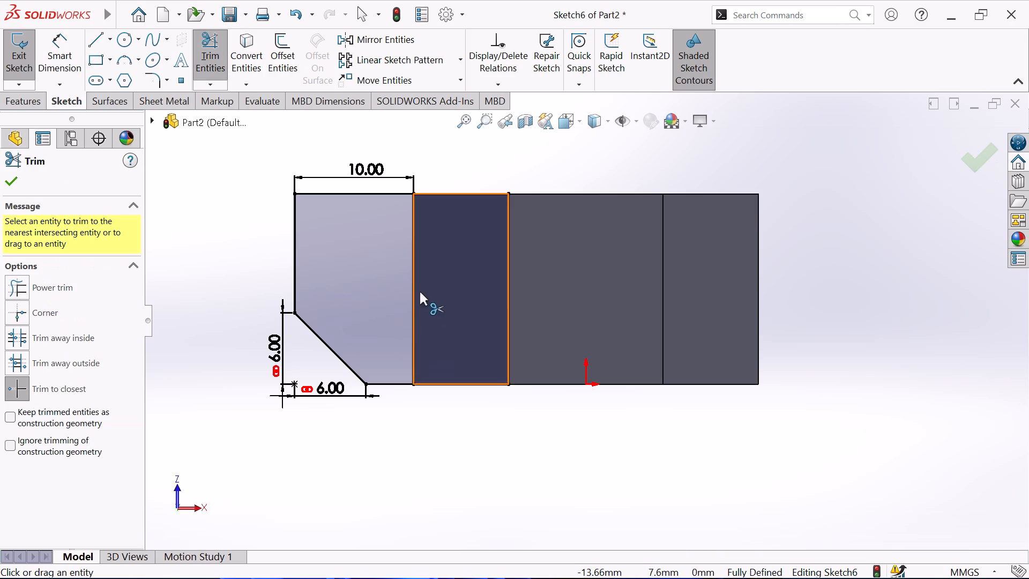
left_click(413, 286)
left_click(415, 283)
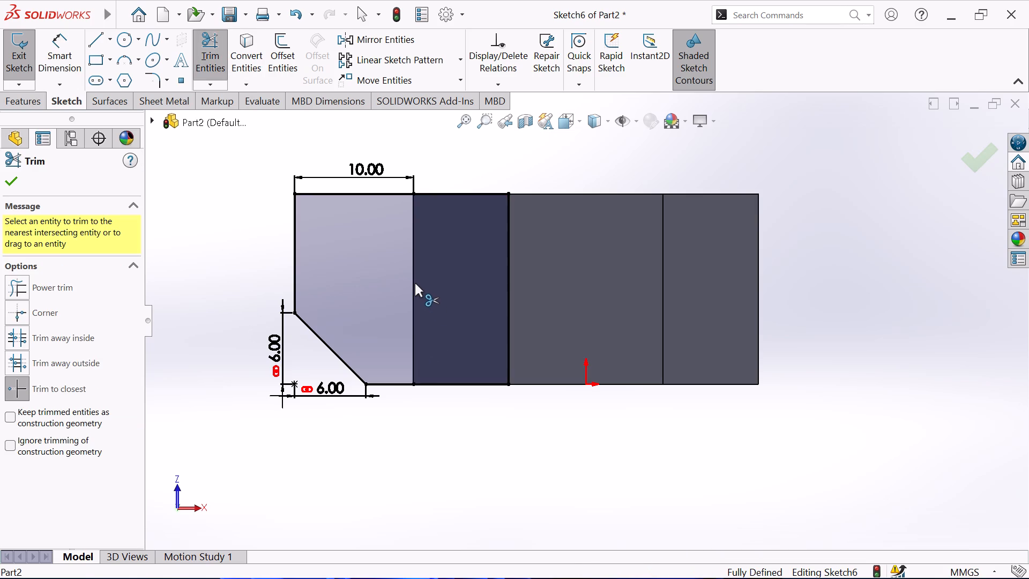
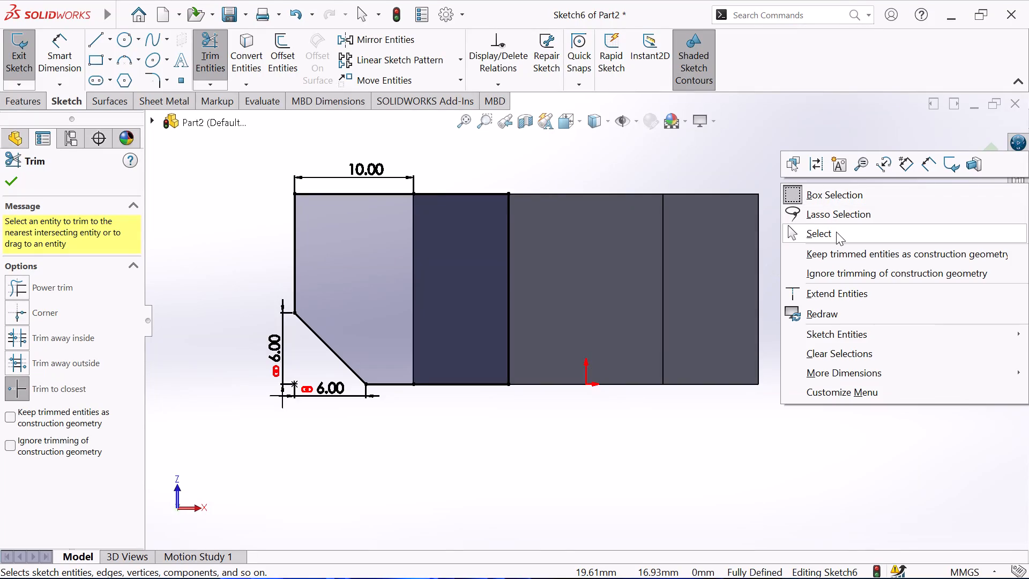
Extrude the chamfered leg profile as a blind boss 7 mm deep, with its direction reversed towards the part body.
left_click(836, 234)
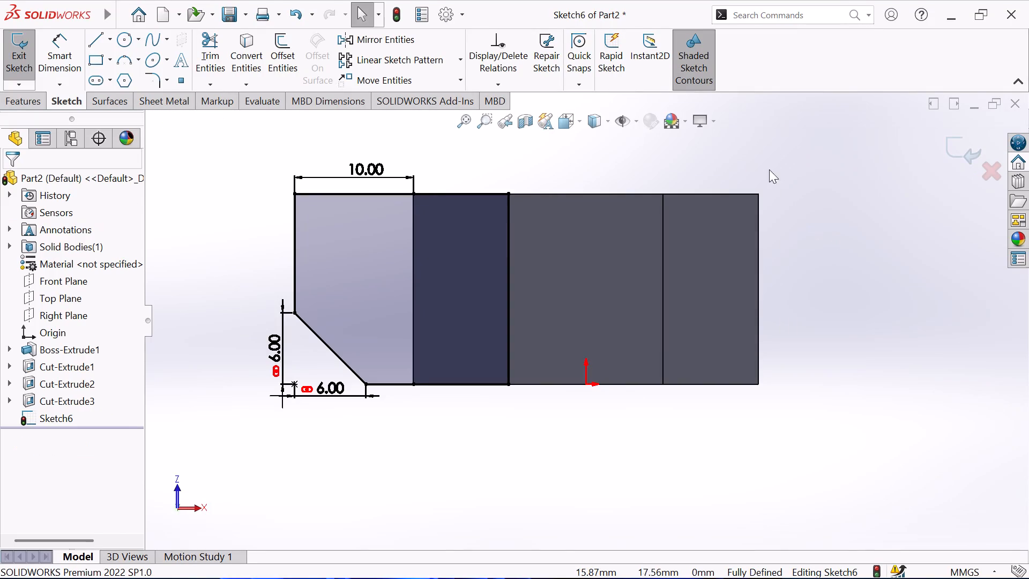
middle_click_drag(661, 160, 571, 389)
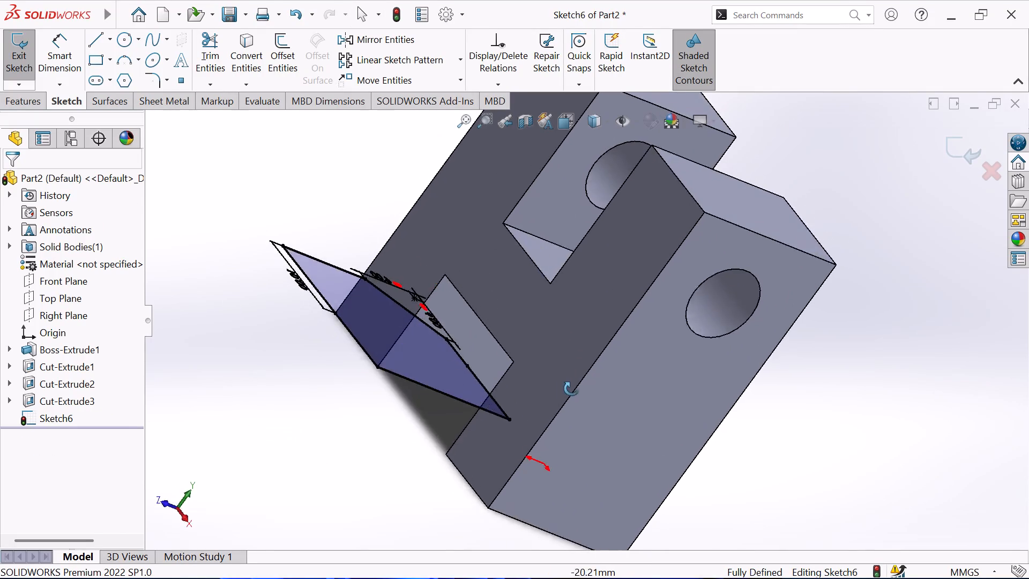
middle_click_drag(571, 389, 545, 440)
scroll(483, 370, "up", 1)
scroll(421, 357, "up", 1)
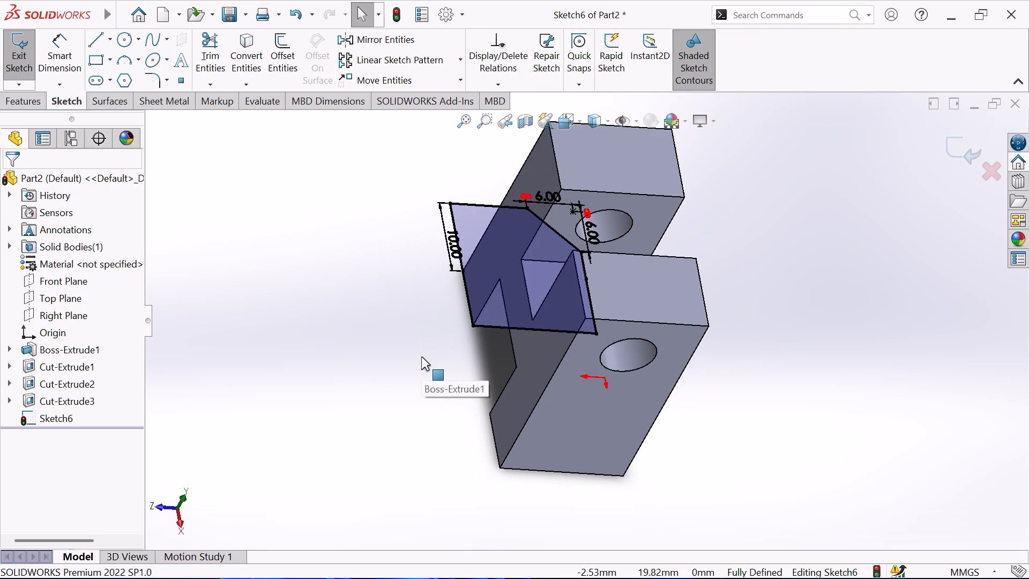
middle_click_drag(421, 357, 443, 429)
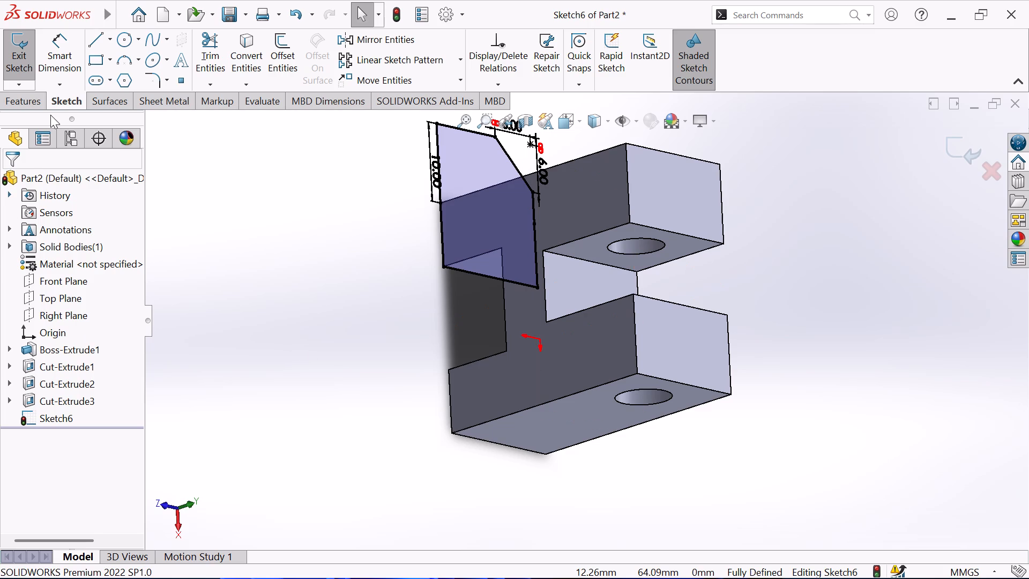
left_click(26, 52)
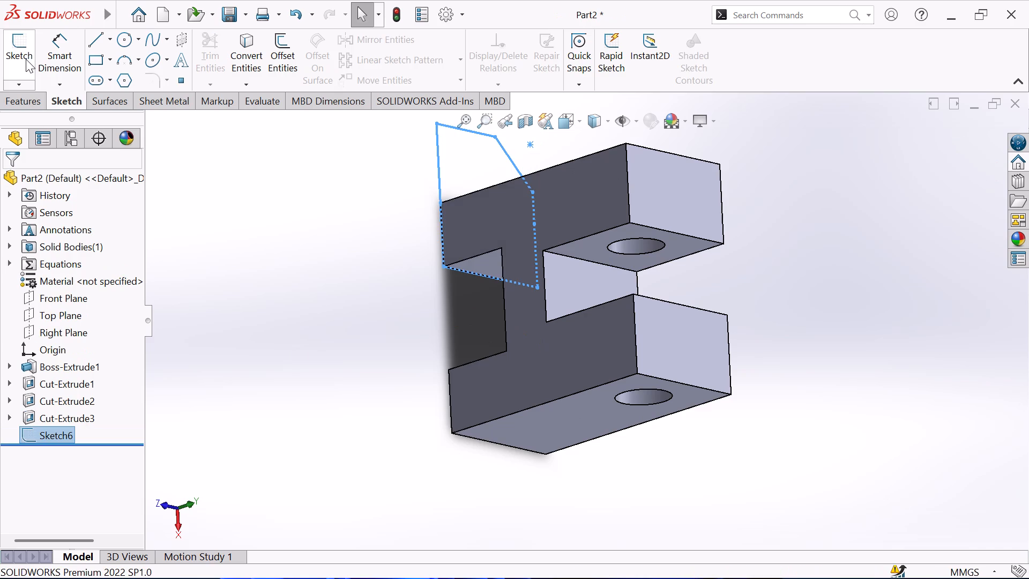
left_click(12, 105)
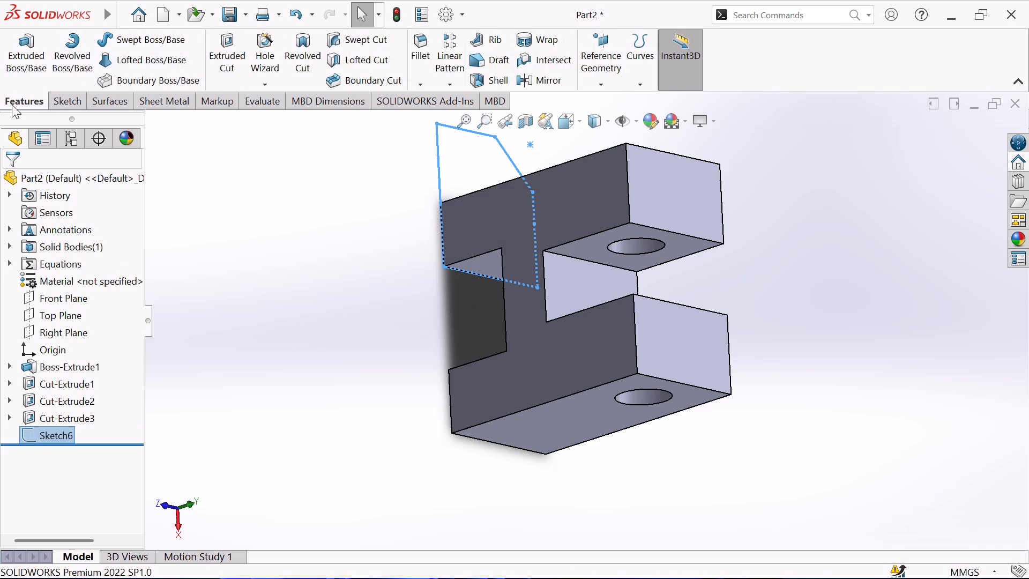
left_click(17, 65)
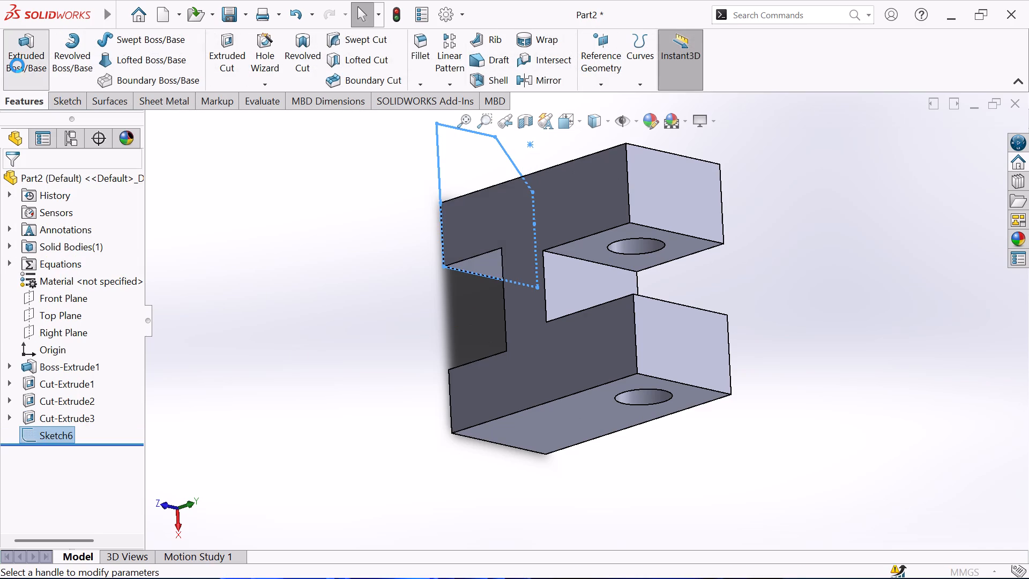
left_click(76, 262)
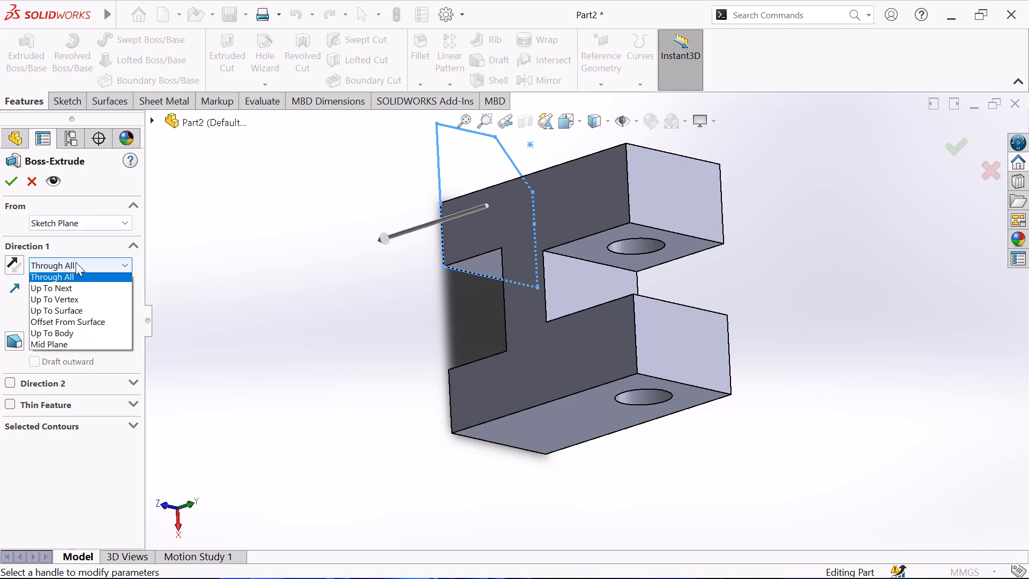
left_click(74, 280)
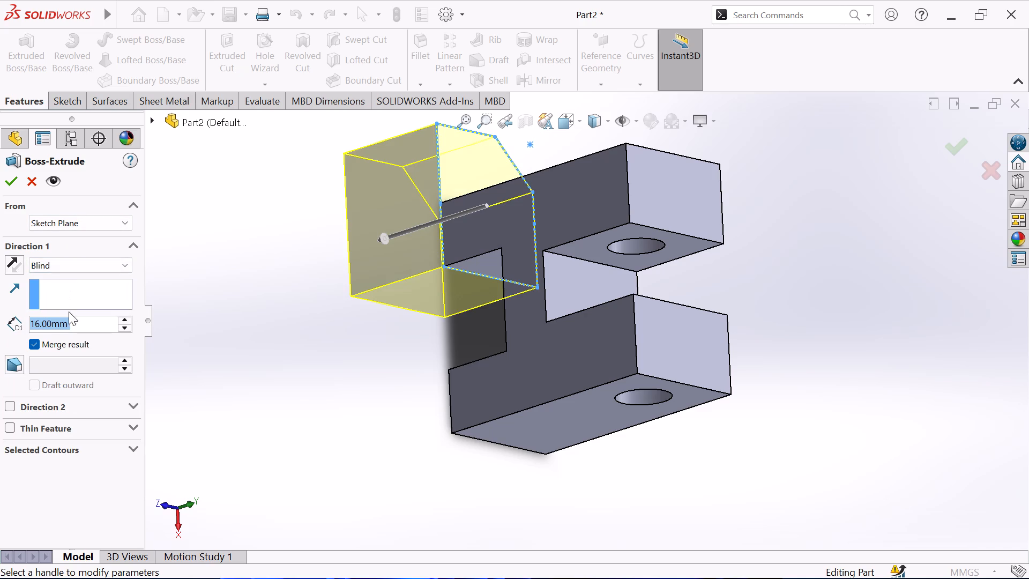
left_click(16, 266)
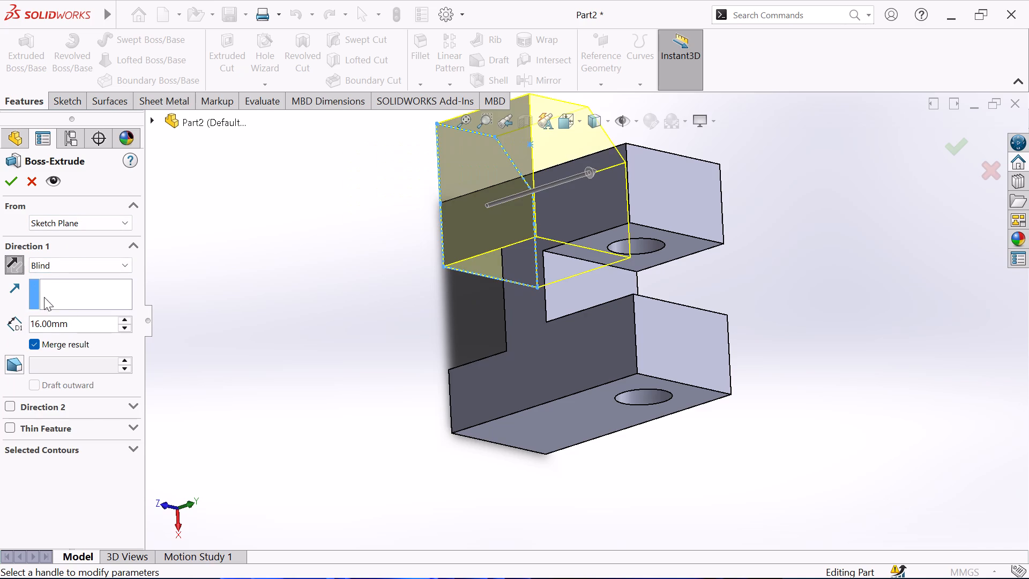
double_click(66, 326)
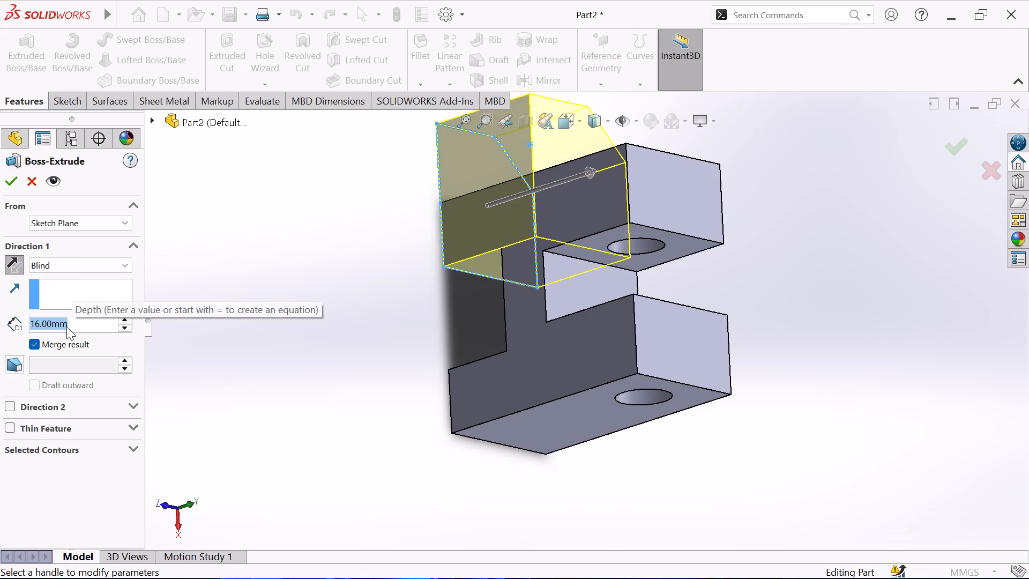
key("7")
key("Return")
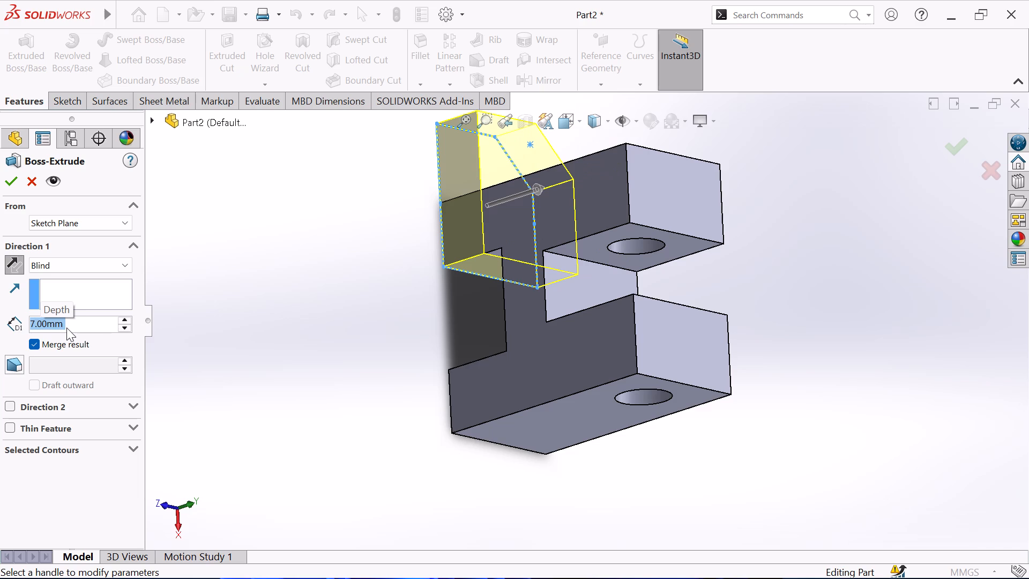
key("Return")
Examine the chamfered extension and the rest of the H-shaped part from several sides.
scroll(347, 363, "up", 2)
scroll(429, 478, "up", 2)
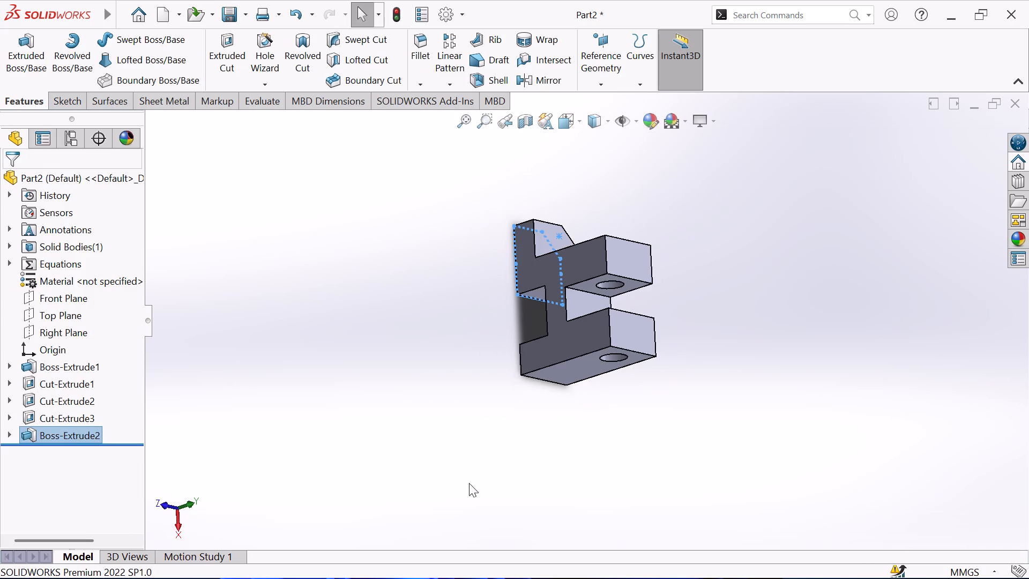
middle_click_drag(666, 500, 867, 484)
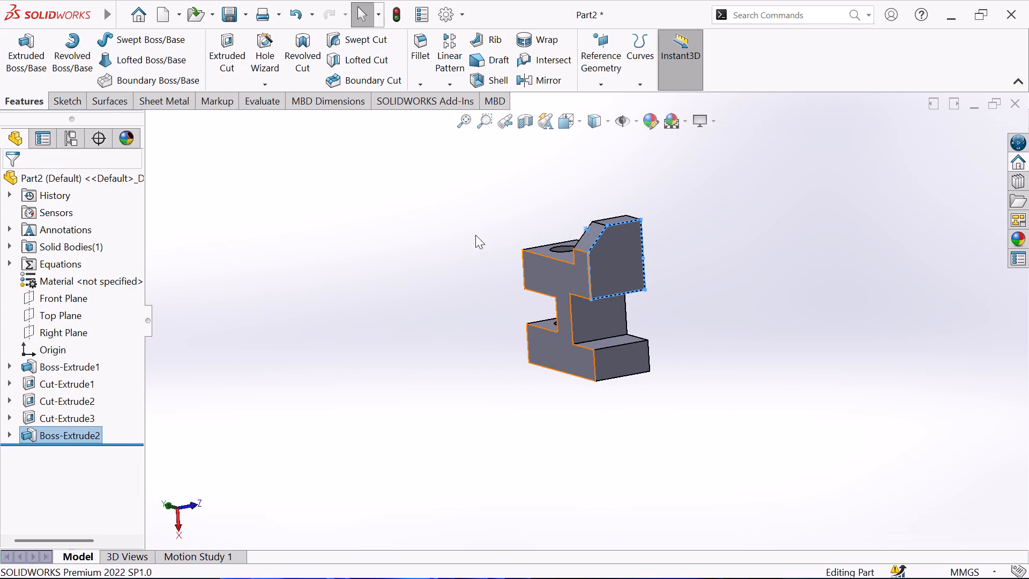
middle_click_drag(475, 231, 325, 443)
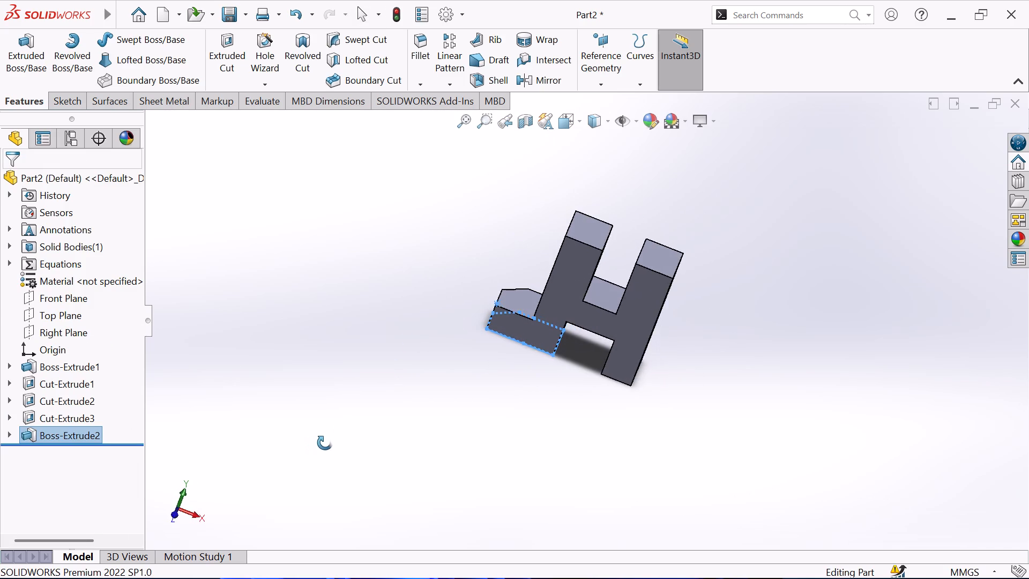
middle_click_drag(325, 443, 326, 442)
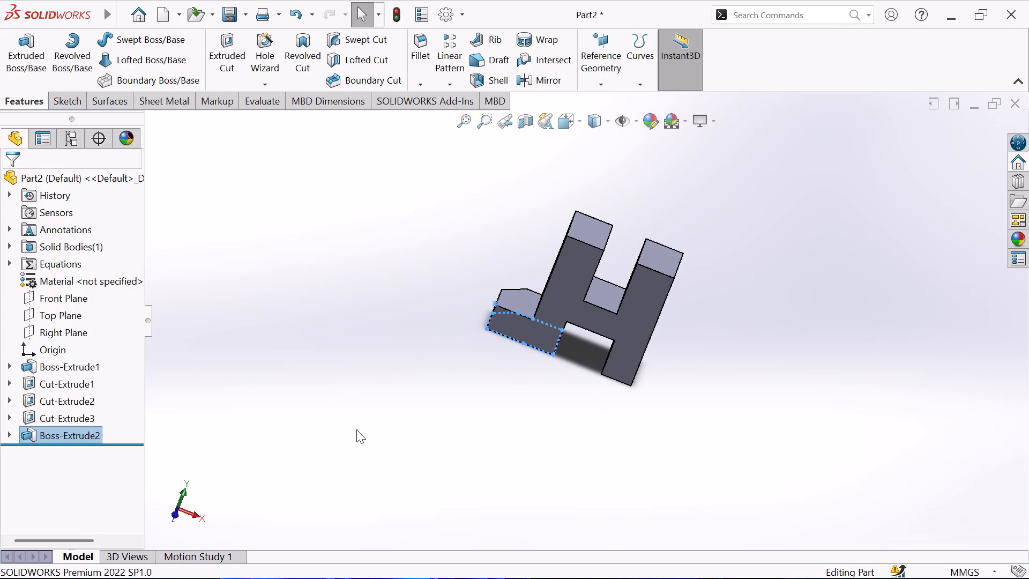
middle_click_drag(356, 429, 471, 503)
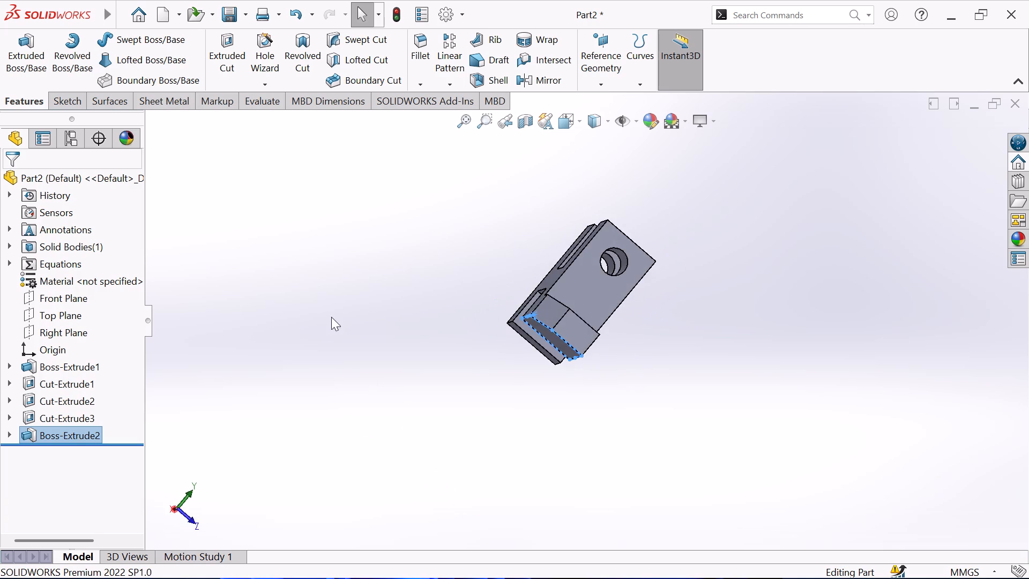
middle_click_drag(331, 317, 427, 437)
scroll(399, 293, "down", 1)
middle_click_drag(399, 293, 391, 406)
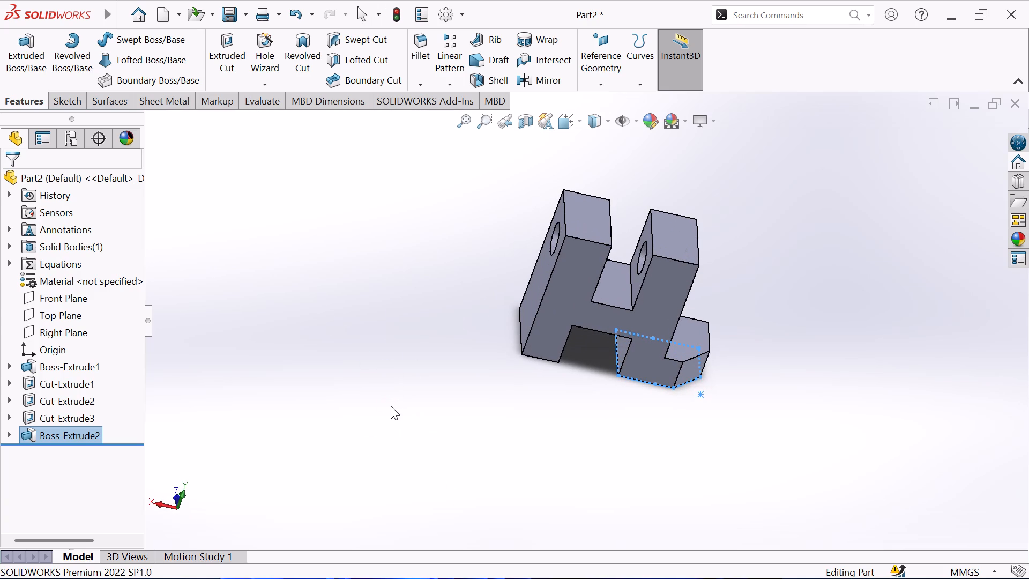
key("Escape")
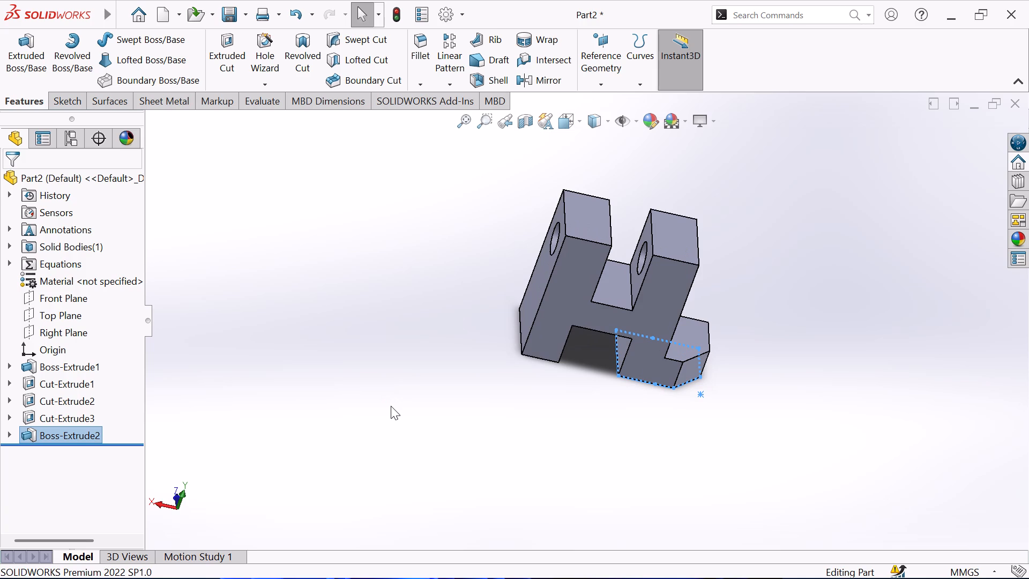
Sketch a corner rectangle about 2.4 by 16 mm on the opposite leg's base face plane, extending outward from its outer edge.
middle_click_drag(391, 406, 398, 403)
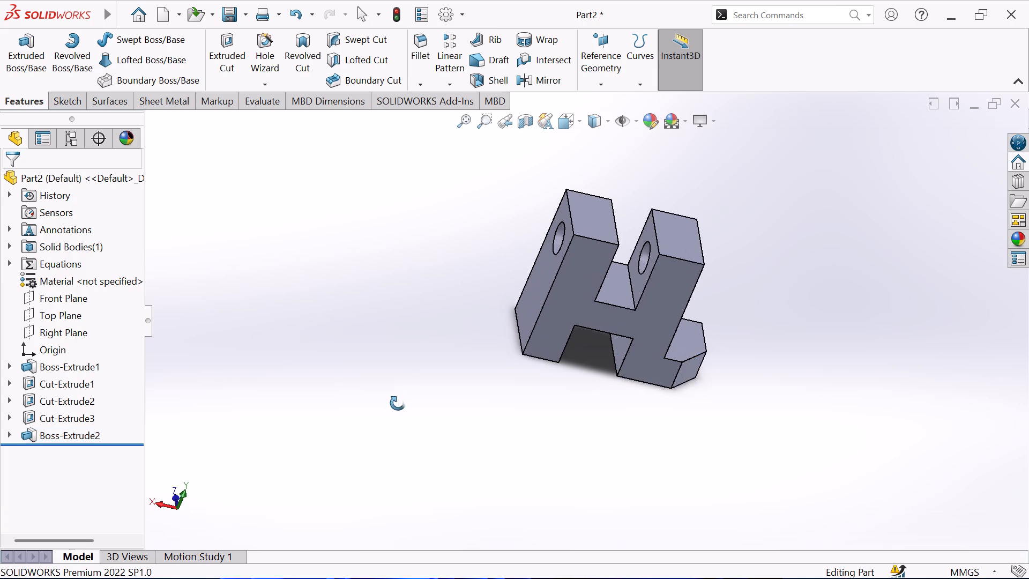
middle_click_drag(398, 403, 465, 235)
left_click(594, 278)
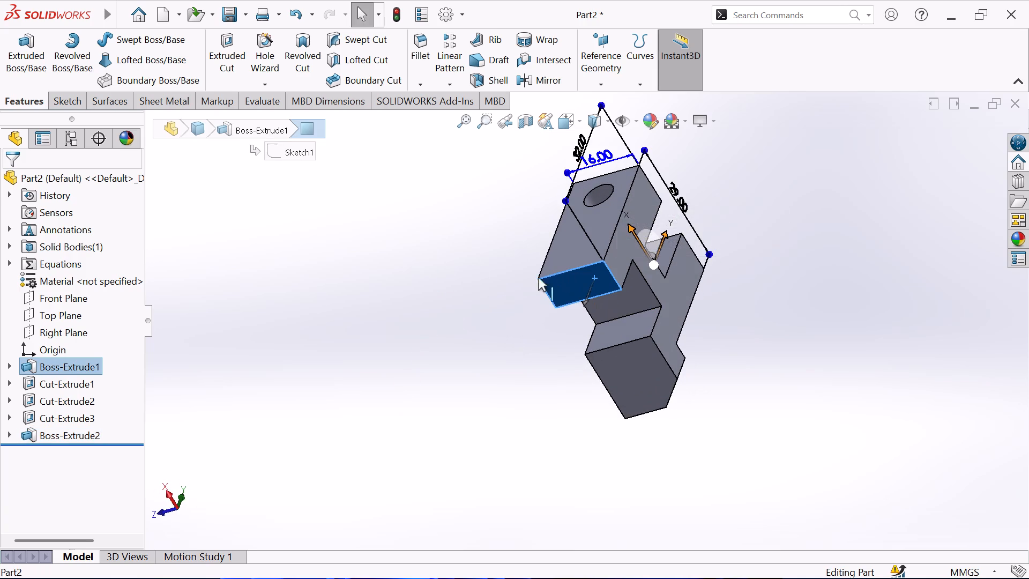
left_click(76, 96)
left_click(29, 47)
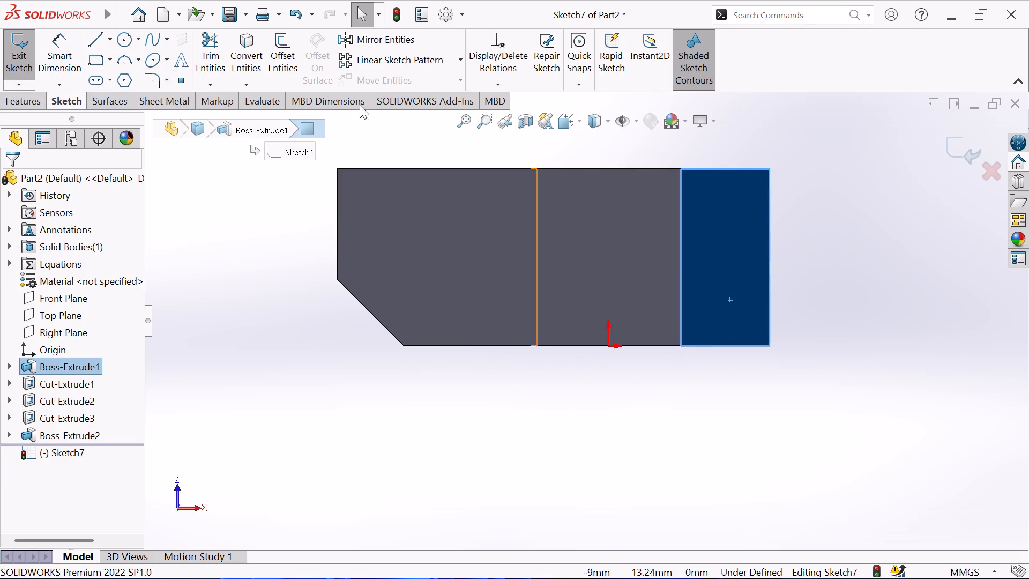
left_click(91, 60)
left_click(767, 345)
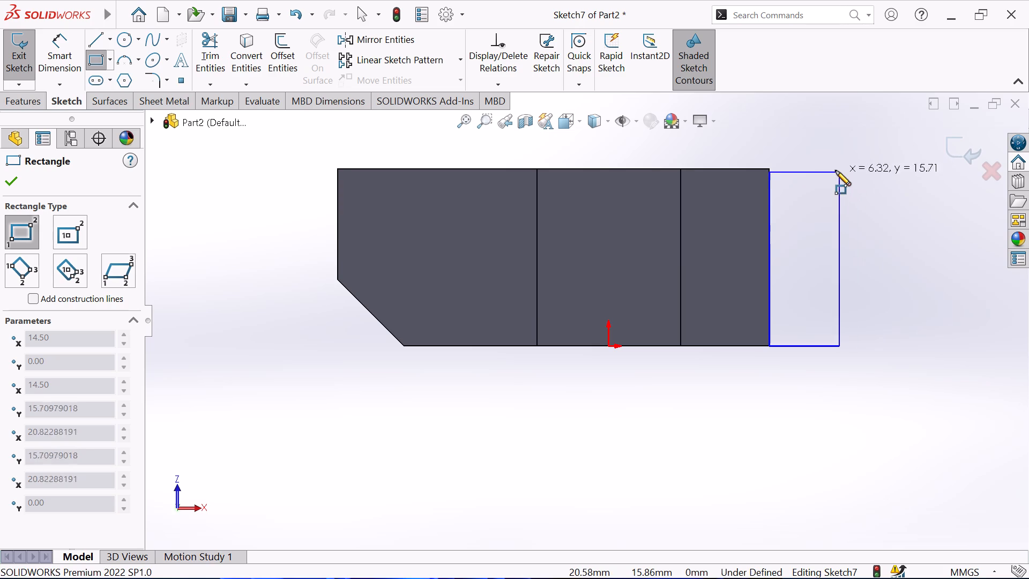
scroll(836, 170, "down", 2)
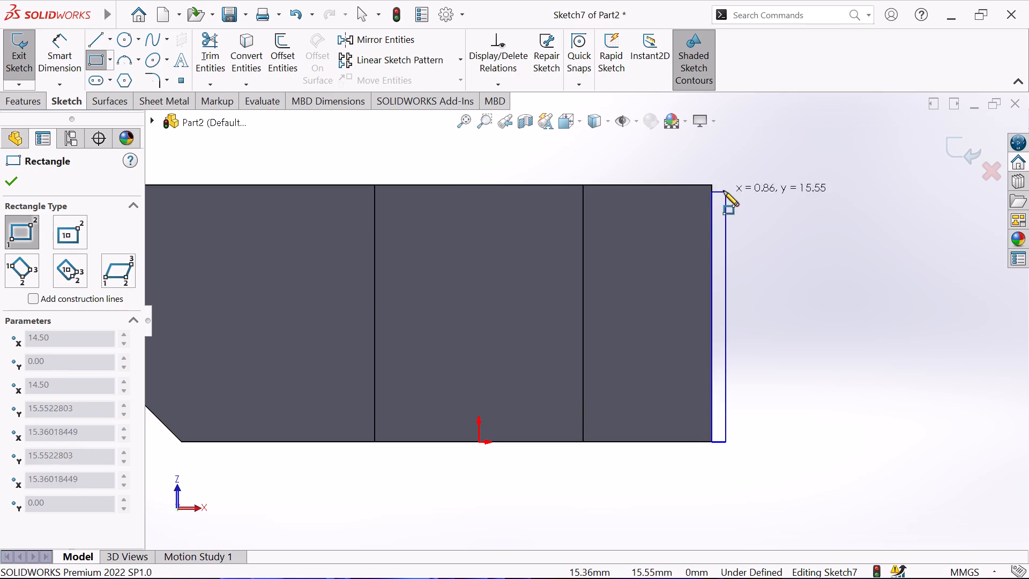
left_click(751, 184)
right_click(817, 263)
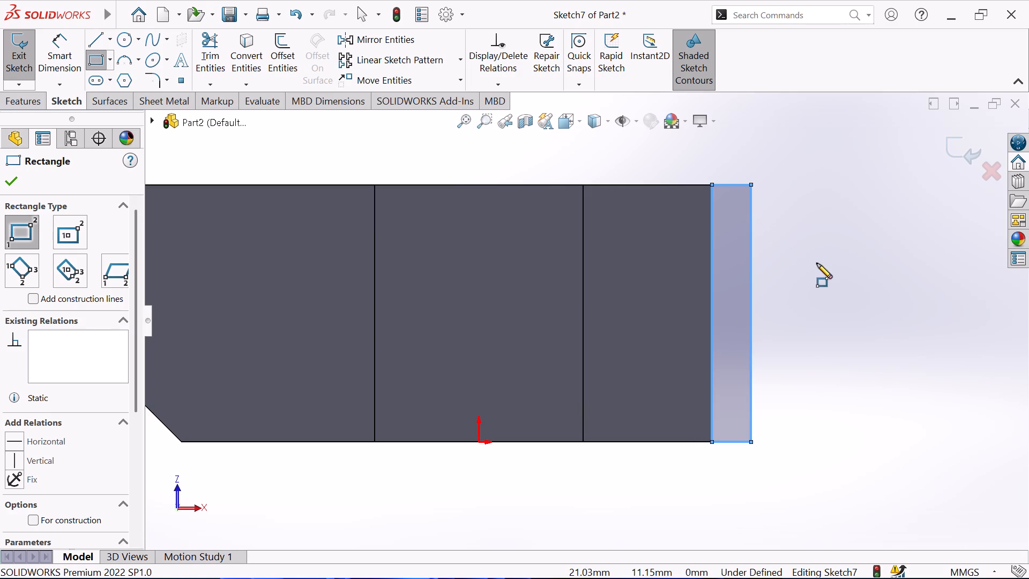
left_click(861, 273)
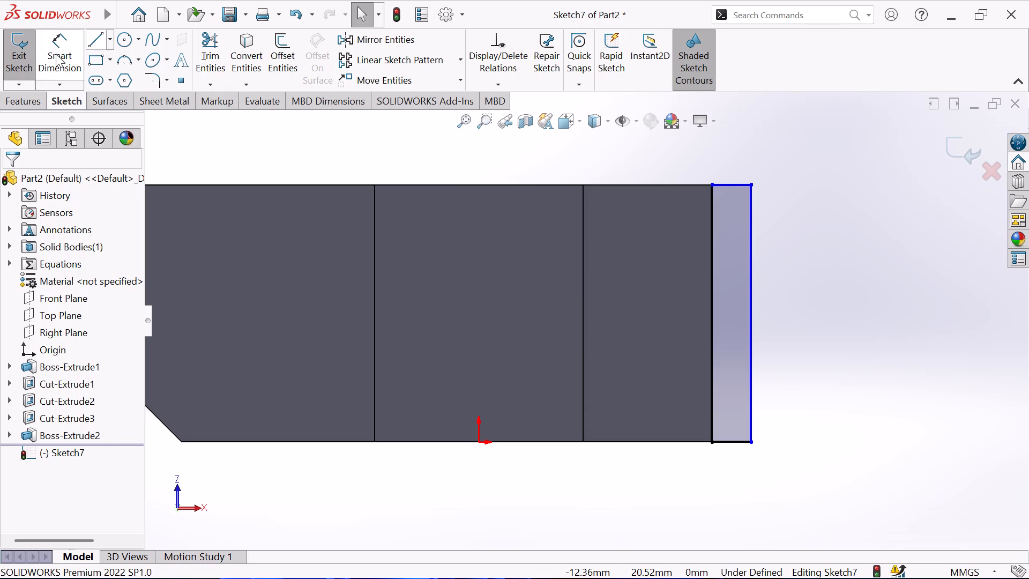
Dimension the rectangle's outer edge to 16 mm and its width in X to 10 mm.
left_click(56, 54)
left_click(753, 313)
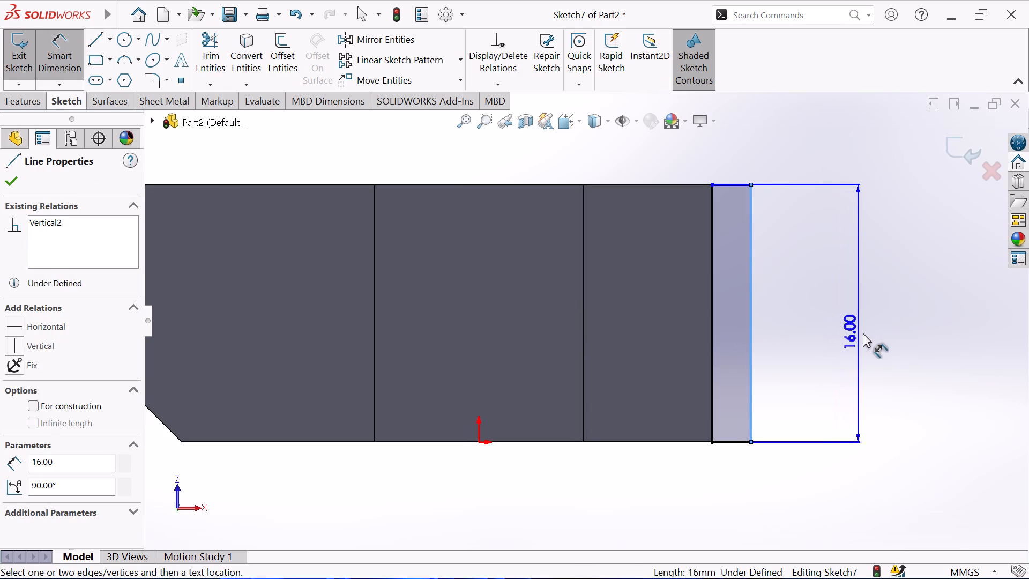
left_click(863, 333)
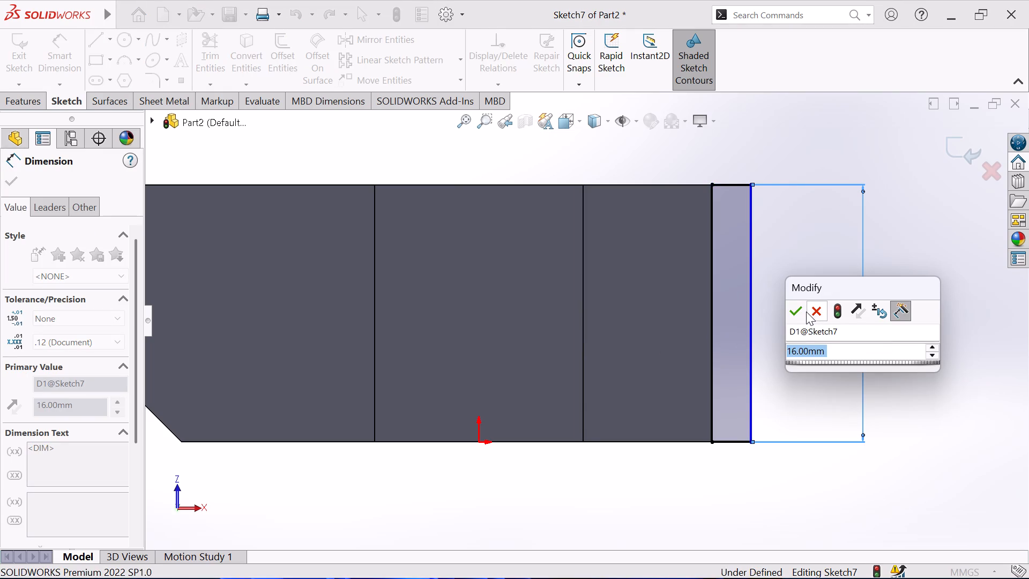
left_click(799, 313)
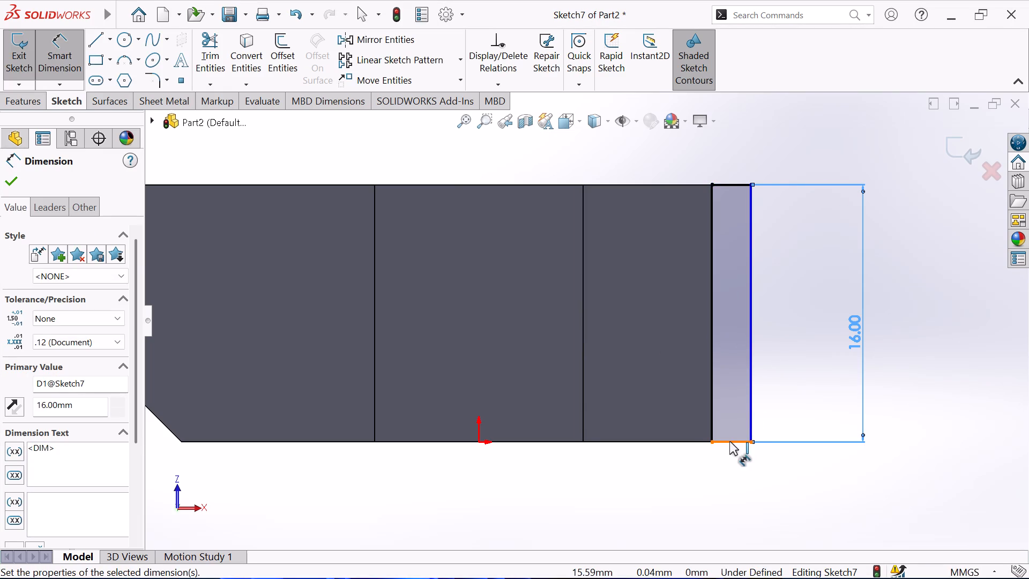
left_click(729, 441)
left_click(722, 462)
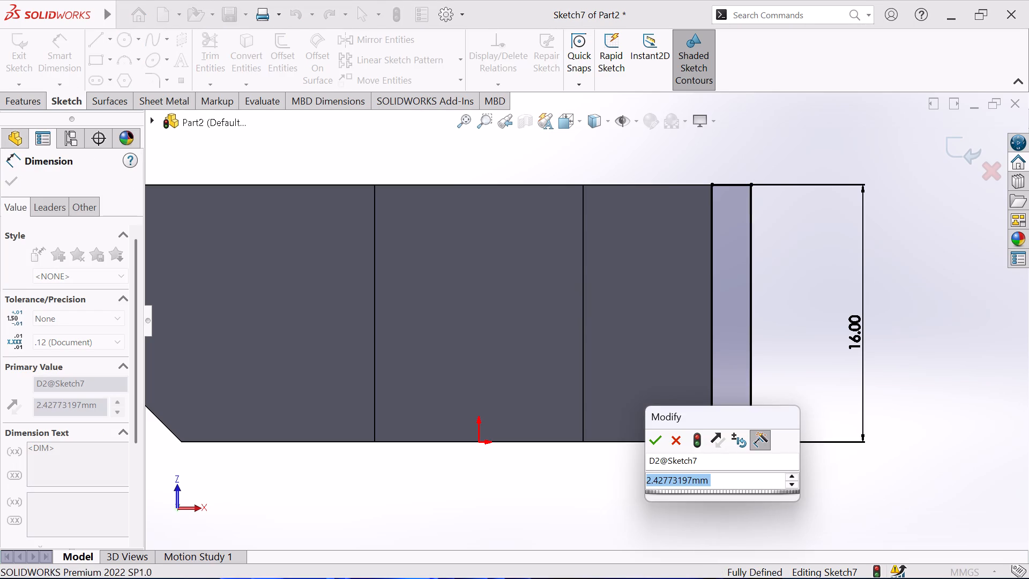
type("10")
key("Return")
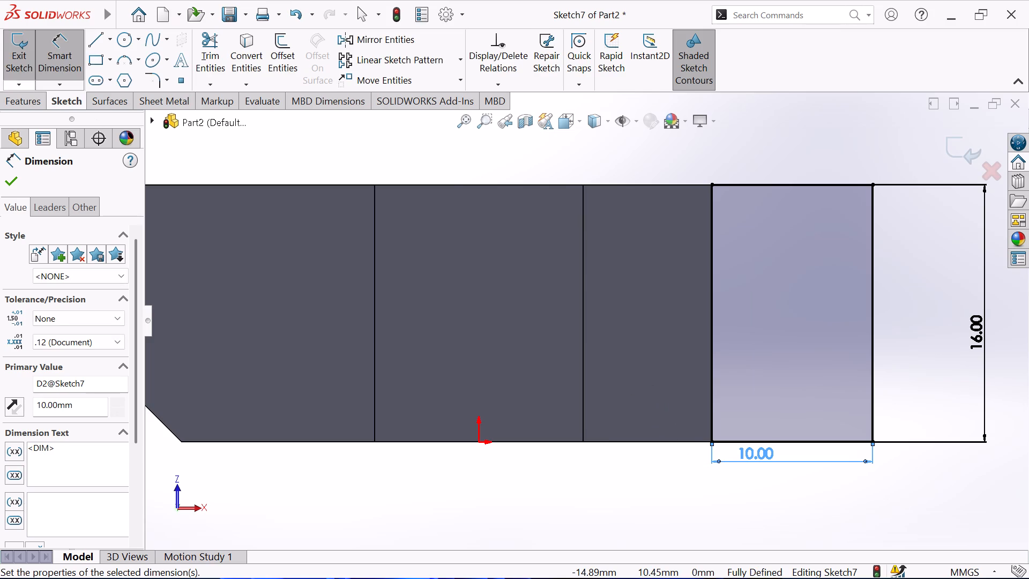
left_click(6, 180)
Convert the outline of the adjoining leg's base face into sketch entities.
left_click(677, 385)
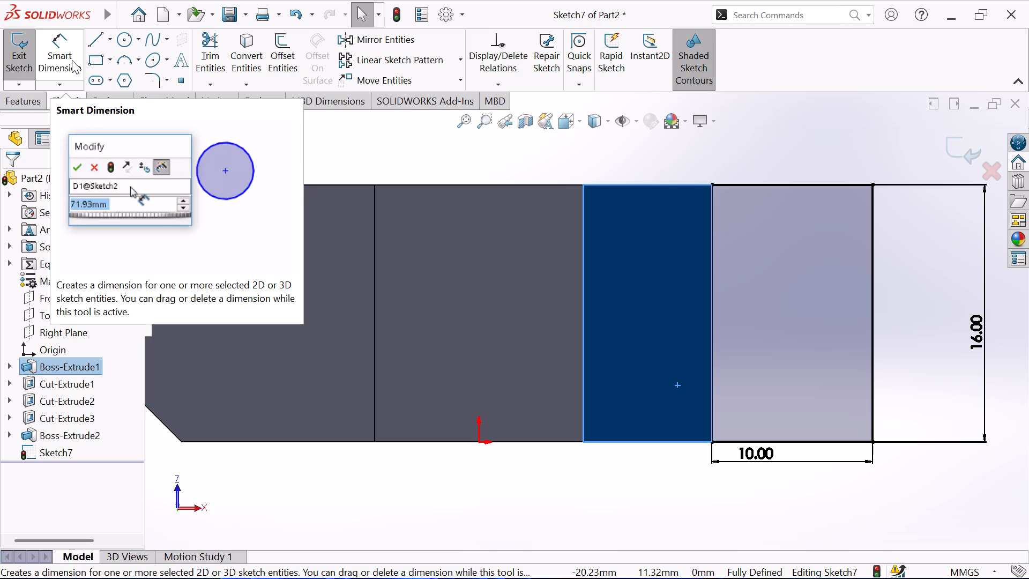
left_click(243, 62)
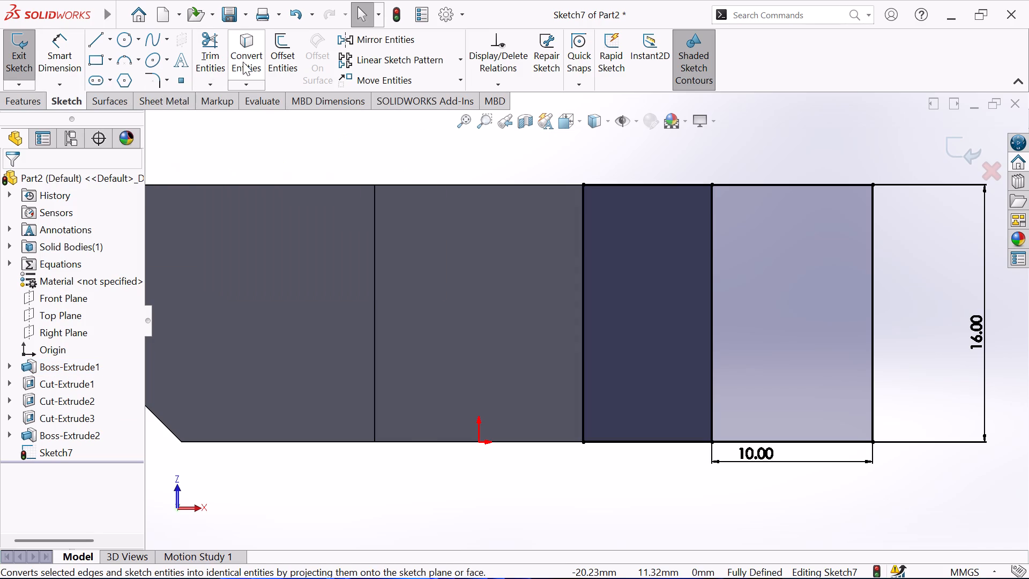
Trim away both overlapping lines on the shared edge between the 10 mm rectangle and the converted leg outline.
left_click(214, 49)
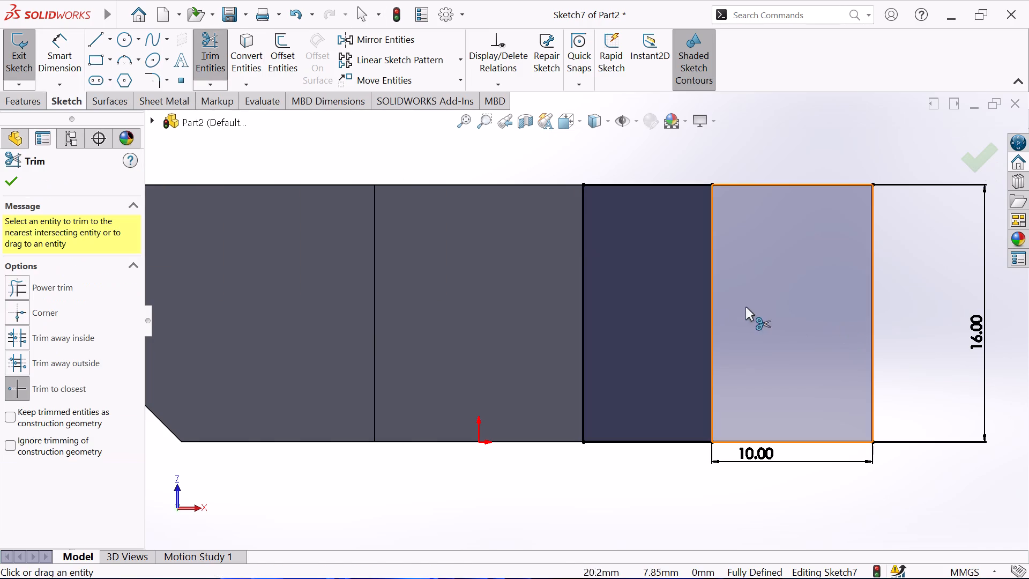
left_click(712, 298)
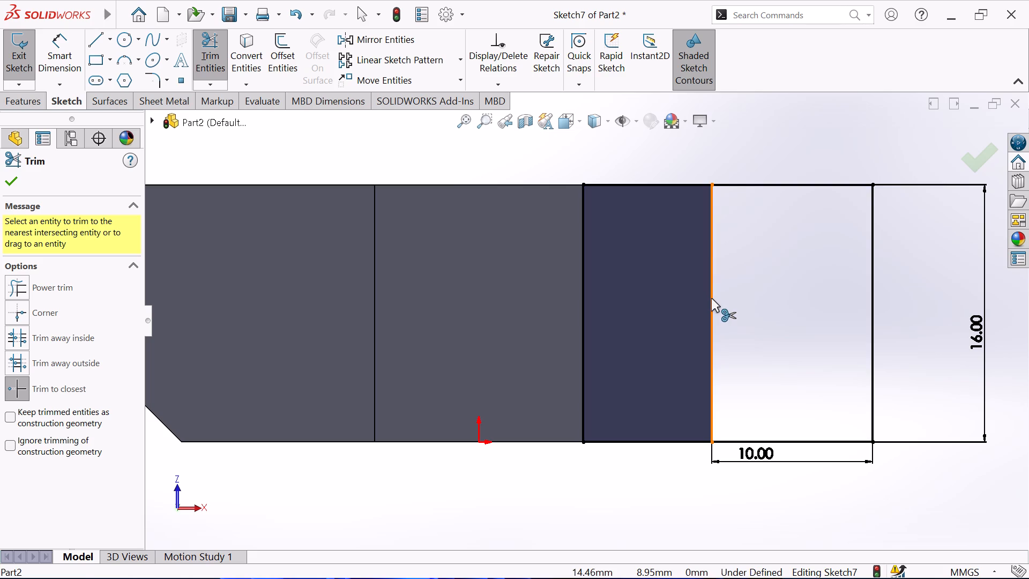
left_click(711, 298)
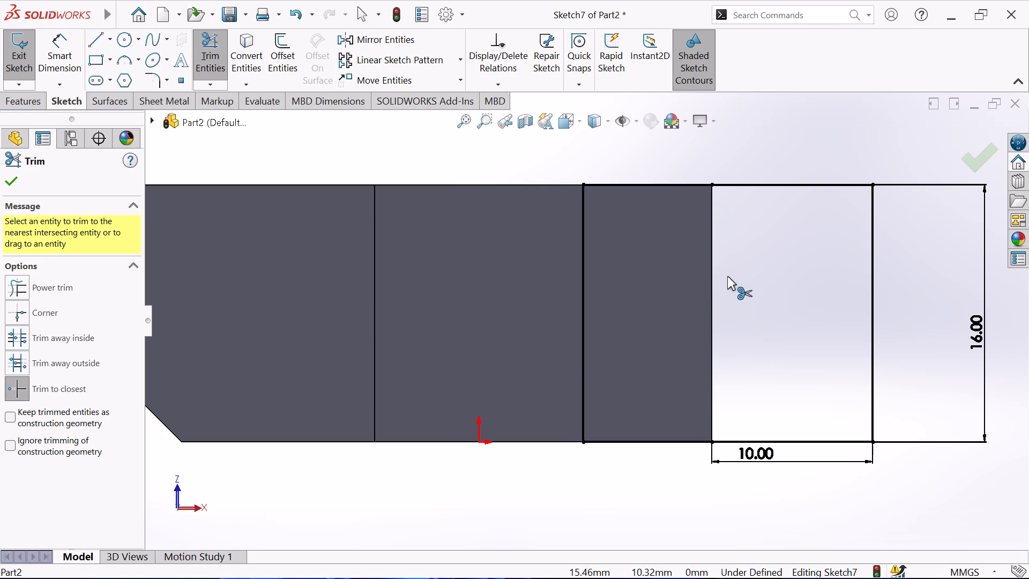
key("Escape")
scroll(583, 271, "up", 2)
key("Escape")
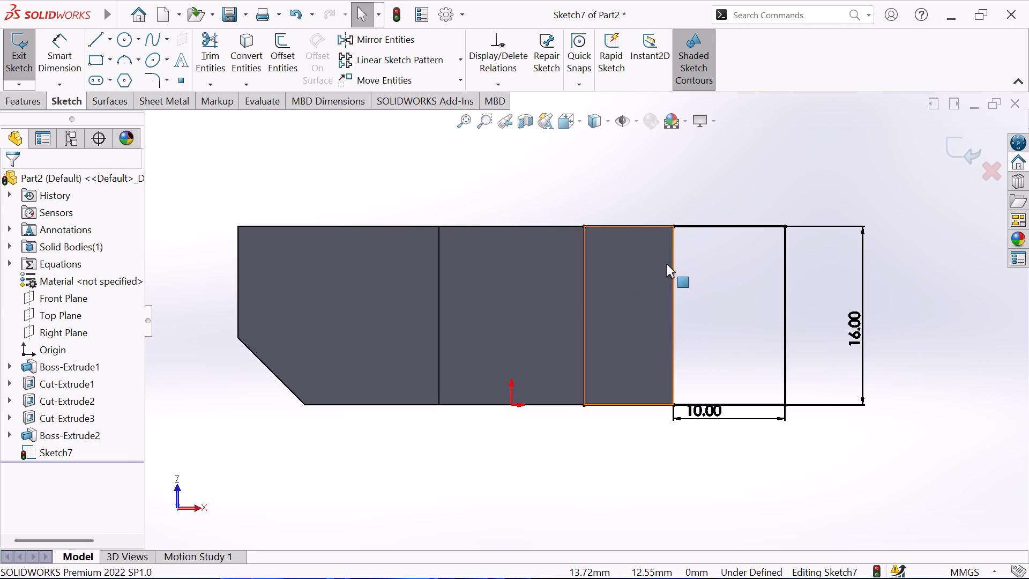
Examine the trimmed shared edge and both of its end corners for leftover sketch segments.
scroll(666, 264, "down", 2)
scroll(672, 202, "down", 3)
scroll(627, 268, "down", 3)
scroll(665, 225, "down", 2)
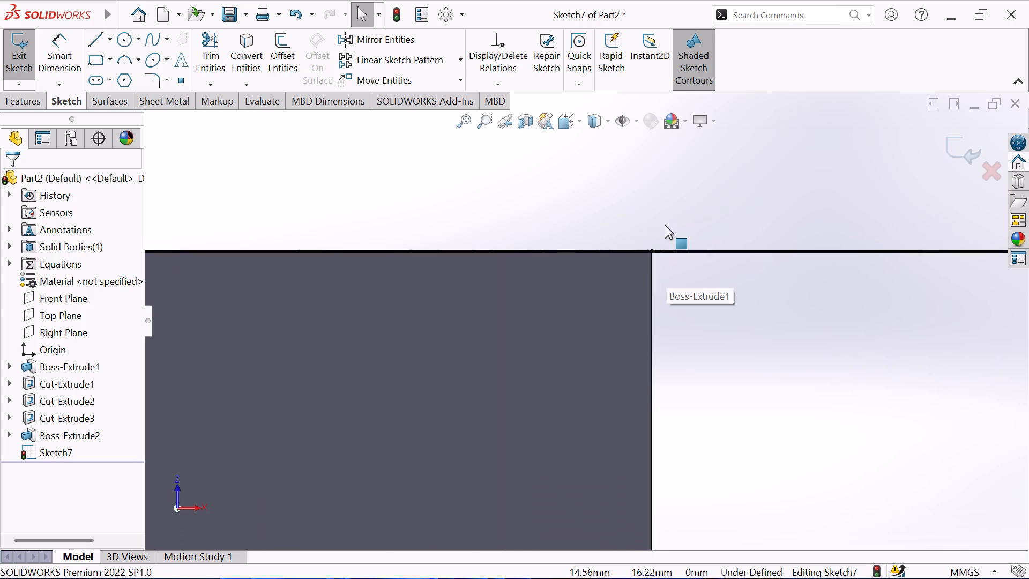
scroll(665, 225, "down", 2)
scroll(625, 310, "up", 4)
scroll(613, 389, "up", 5)
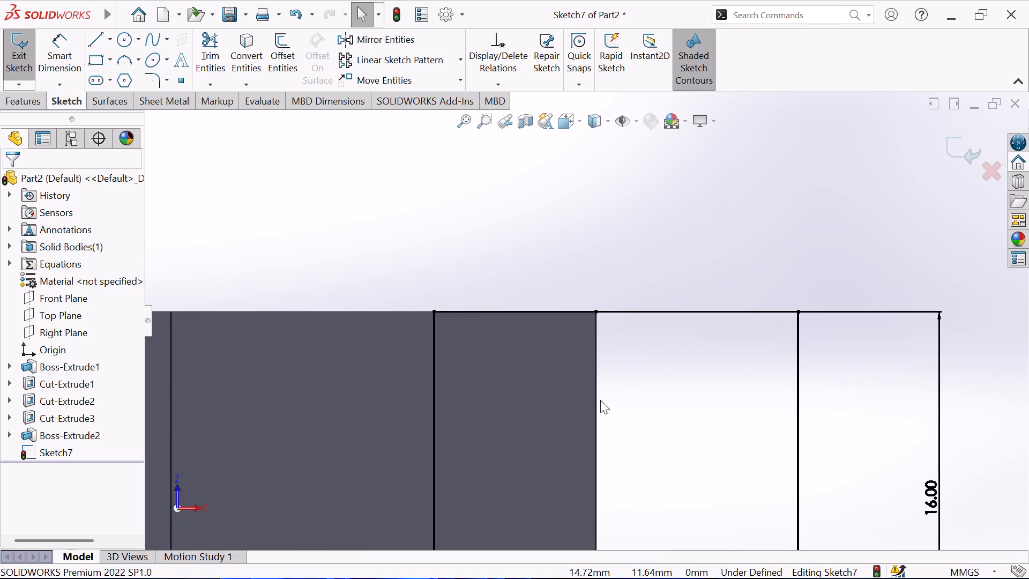
left_click(595, 383)
key("Escape")
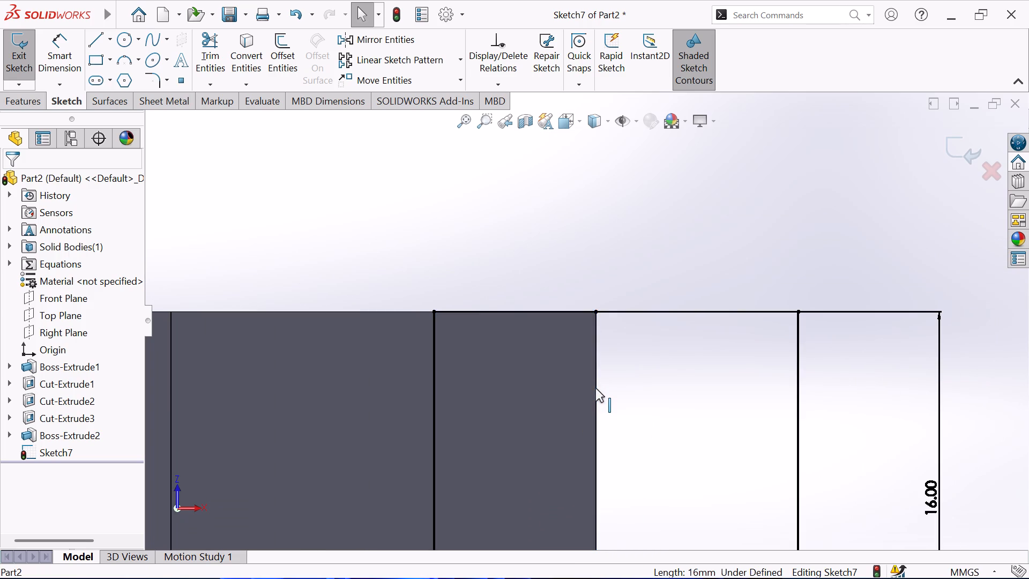
scroll(594, 390, "up", 5)
scroll(578, 481, "down", 5)
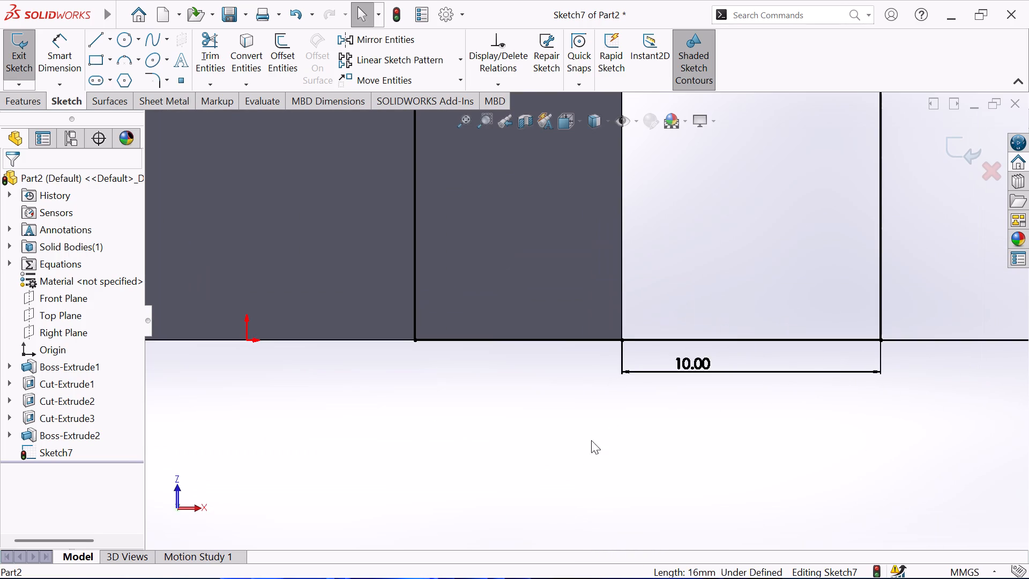
scroll(630, 326, "down", 4)
scroll(616, 324, "up", 9)
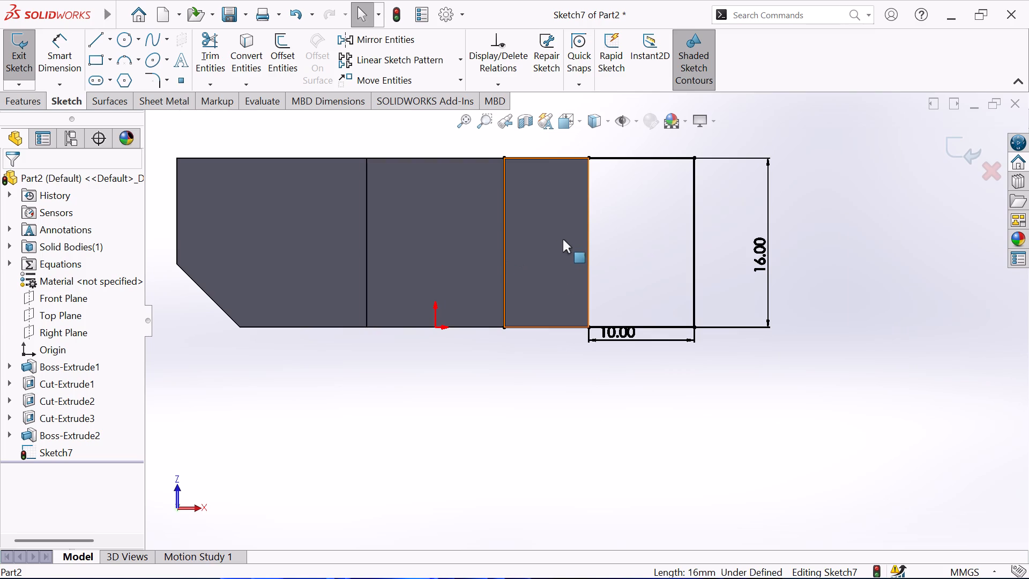
scroll(581, 328, "down", 8)
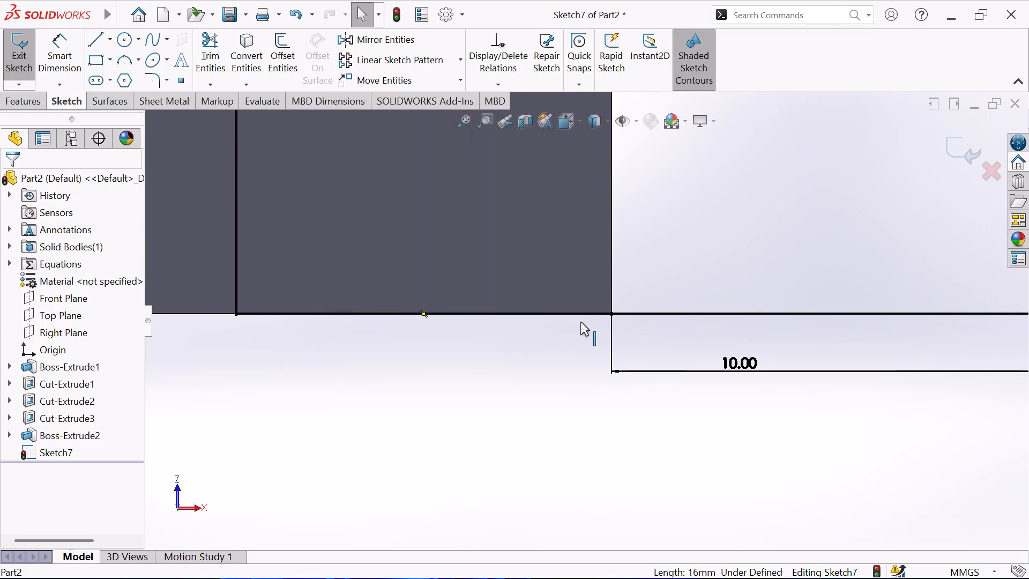
scroll(636, 317, "down", 4)
scroll(563, 310, "down", 8)
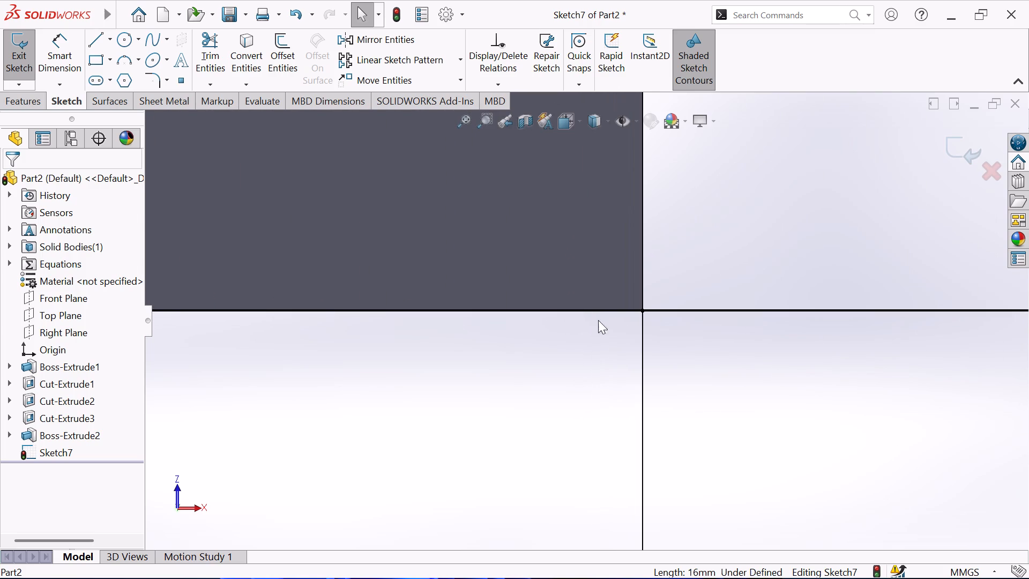
scroll(630, 305, "down", 5)
scroll(668, 302, "up", 10)
scroll(419, 230, "up", 2)
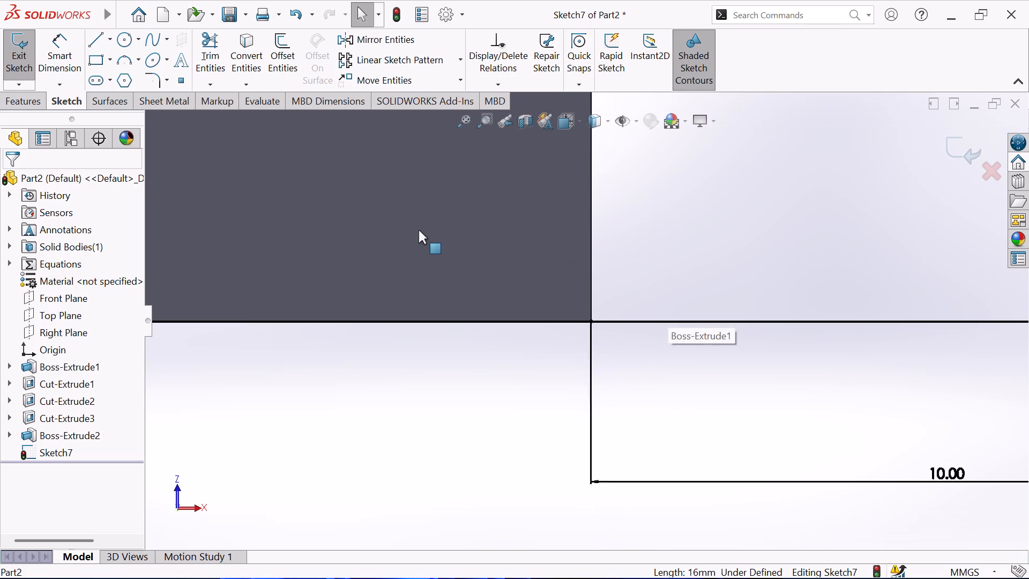
scroll(419, 230, "up", 11)
scroll(481, 178, "up", 4)
scroll(555, 193, "down", 4)
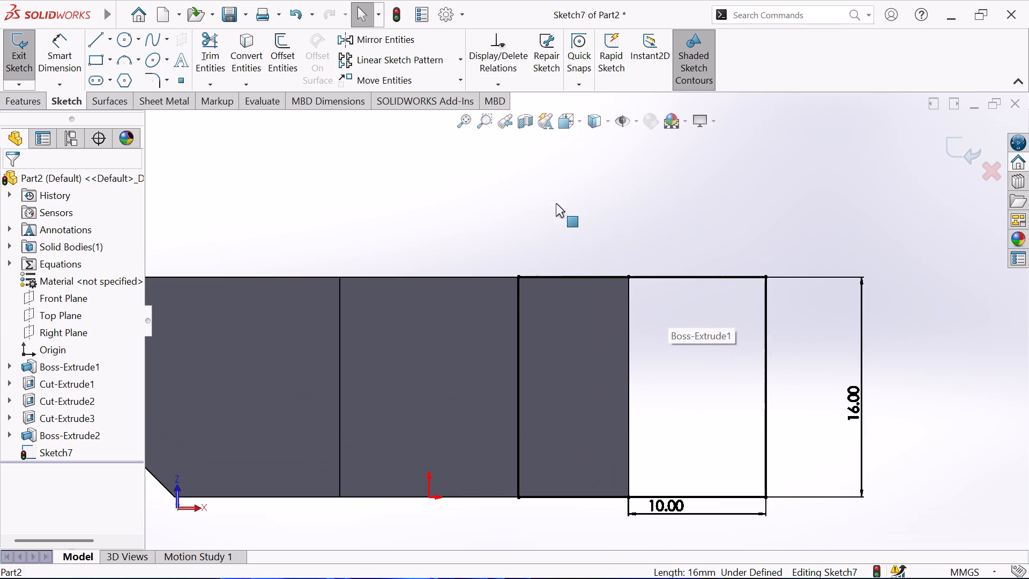
scroll(510, 290, "down", 4)
scroll(603, 273, "down", 4)
scroll(896, 307, "up", 5)
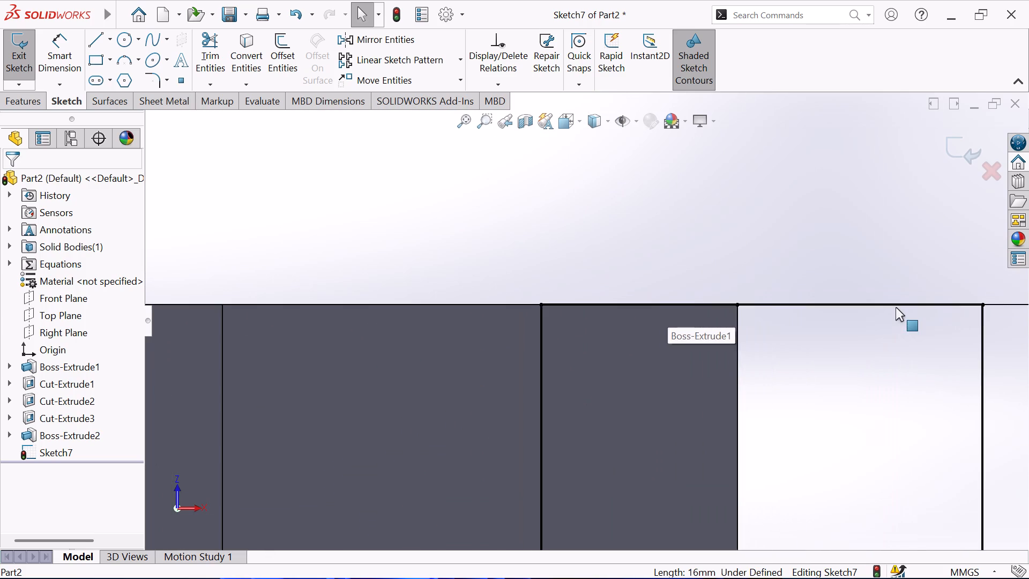
scroll(858, 335, "up", 5)
scroll(667, 383, "down", 2)
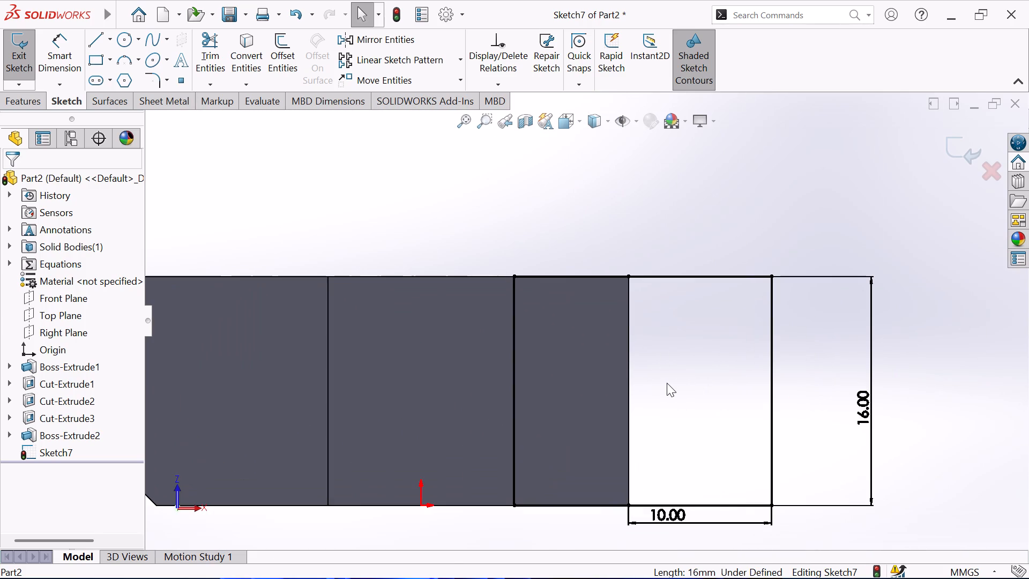
key("Escape")
scroll(238, 342, "up", 3)
scroll(328, 352, "down", 1)
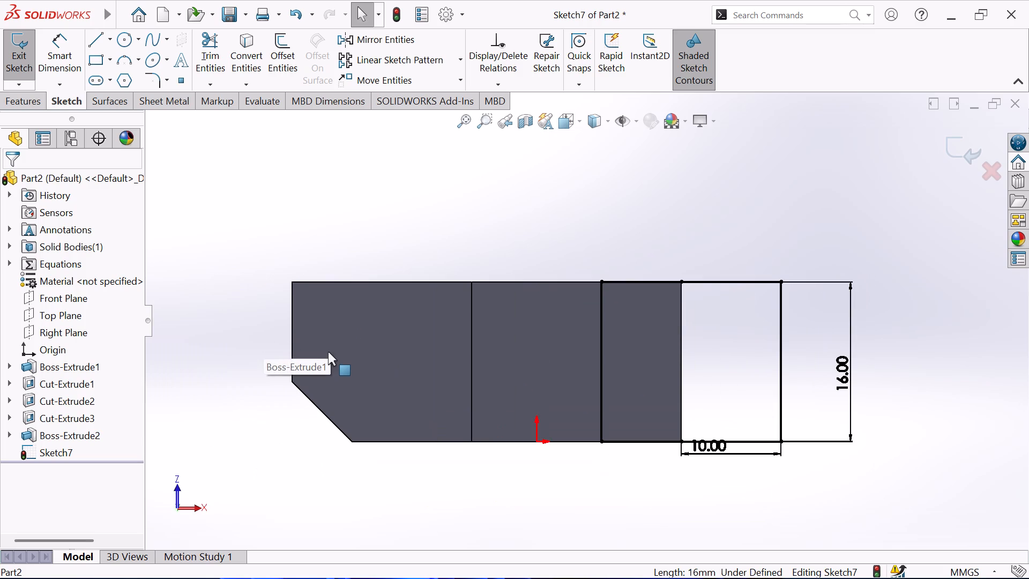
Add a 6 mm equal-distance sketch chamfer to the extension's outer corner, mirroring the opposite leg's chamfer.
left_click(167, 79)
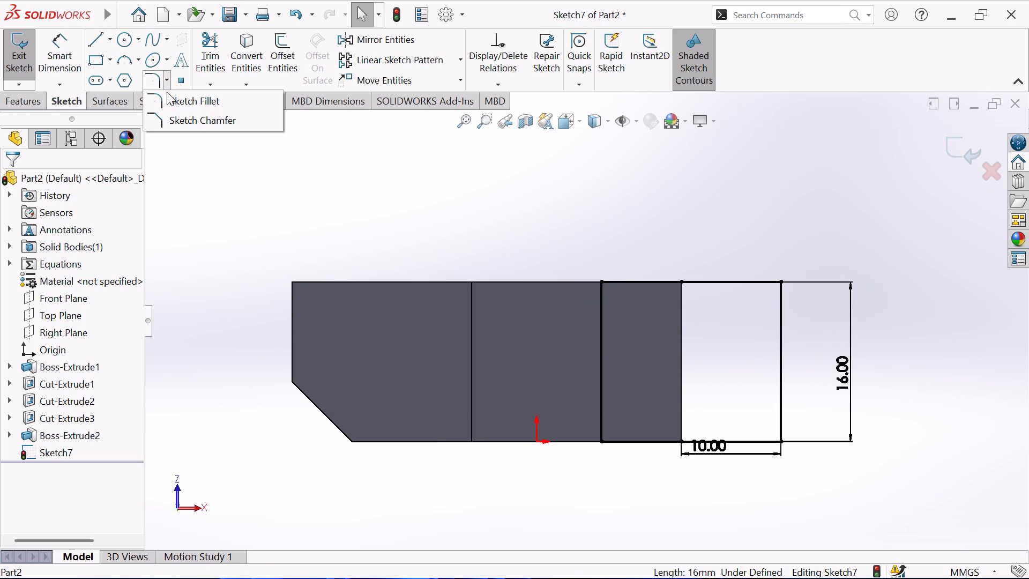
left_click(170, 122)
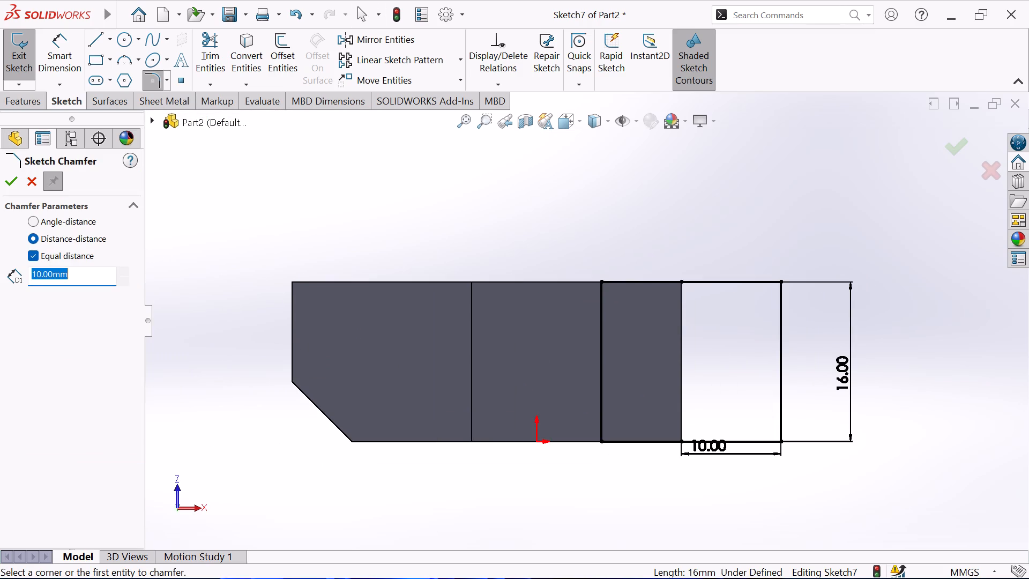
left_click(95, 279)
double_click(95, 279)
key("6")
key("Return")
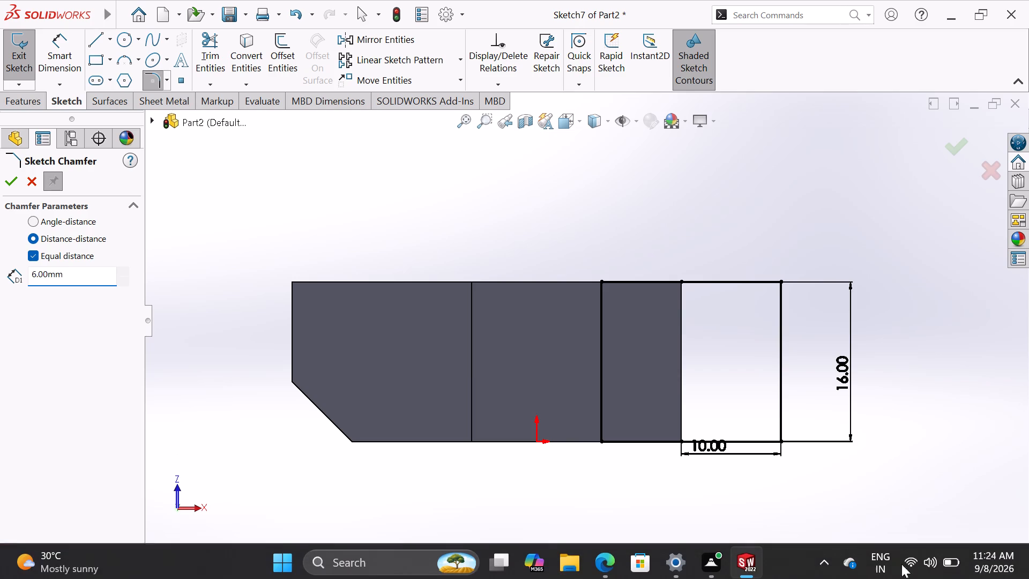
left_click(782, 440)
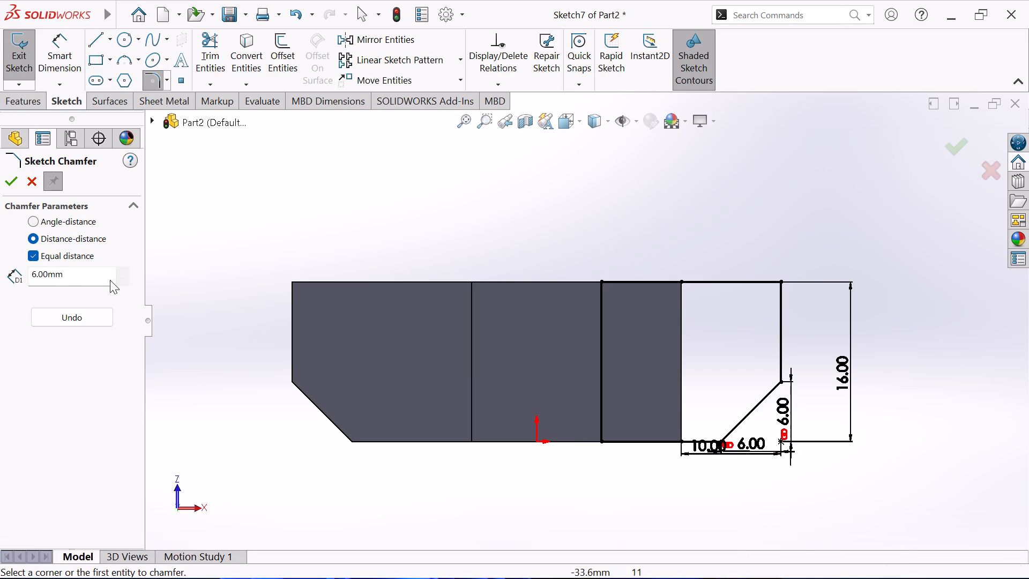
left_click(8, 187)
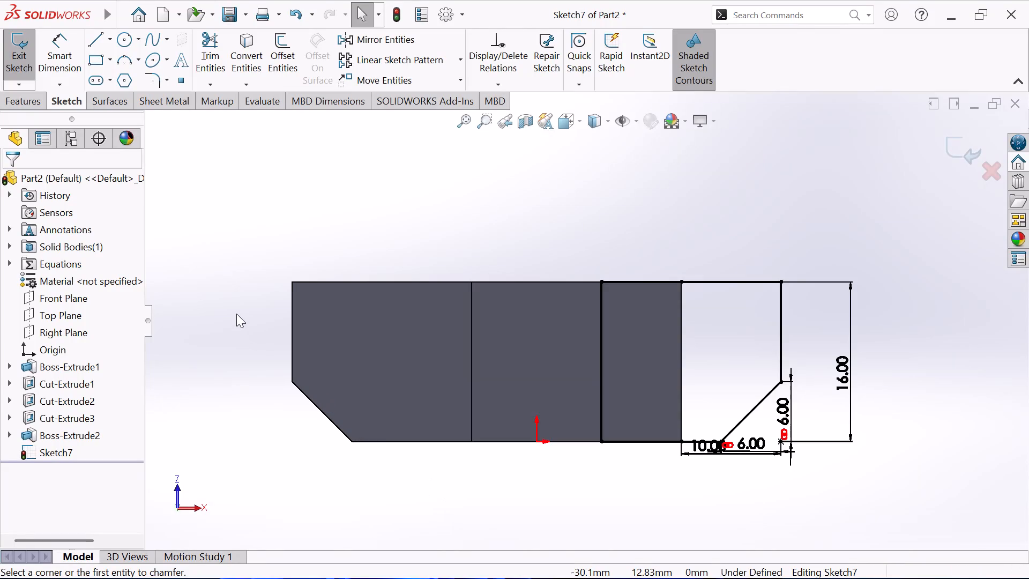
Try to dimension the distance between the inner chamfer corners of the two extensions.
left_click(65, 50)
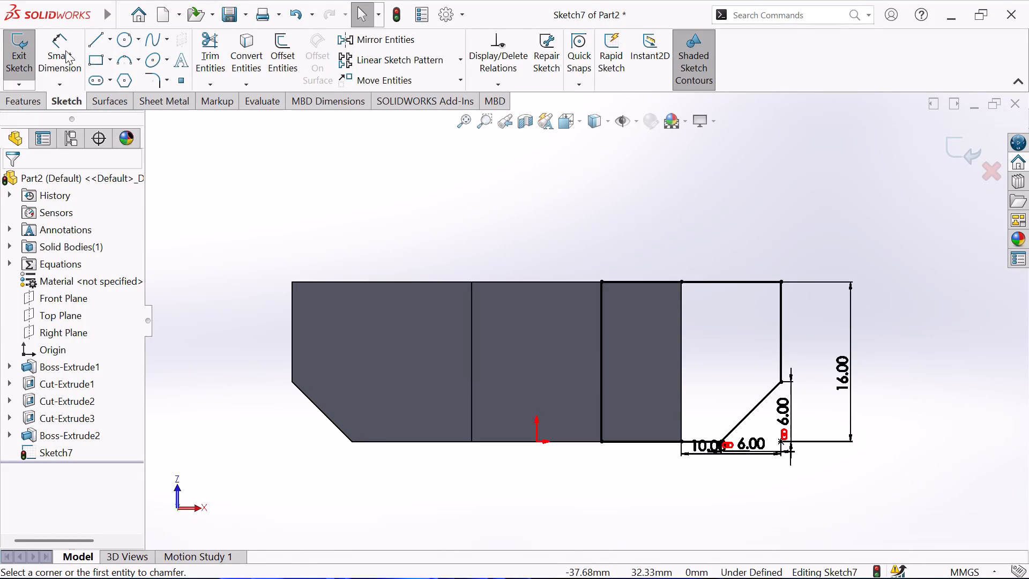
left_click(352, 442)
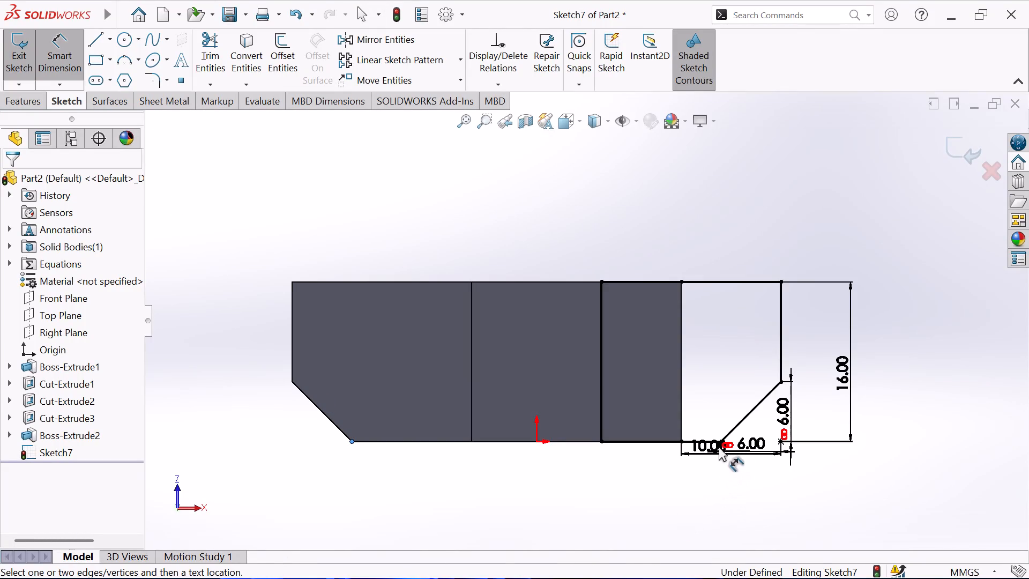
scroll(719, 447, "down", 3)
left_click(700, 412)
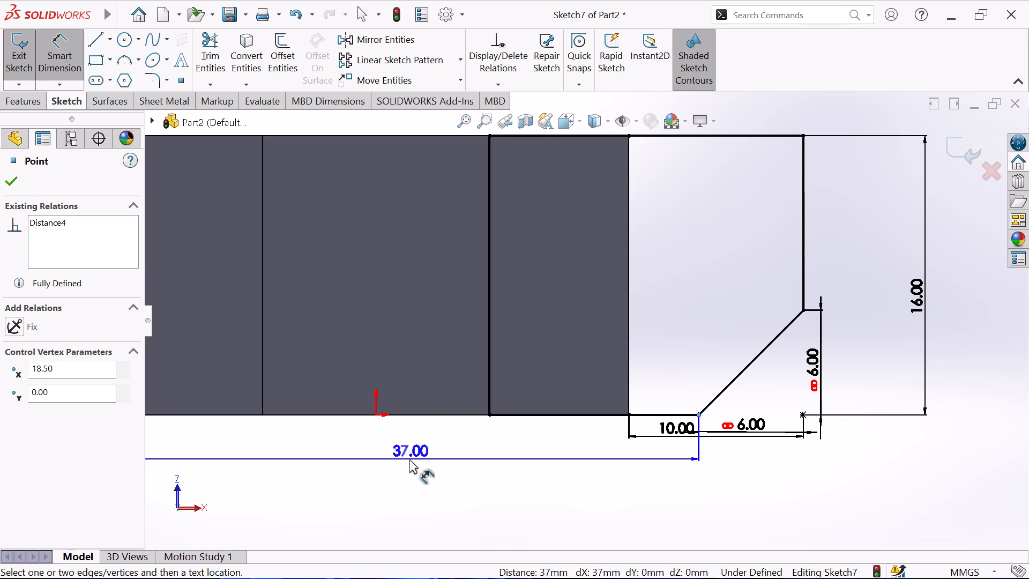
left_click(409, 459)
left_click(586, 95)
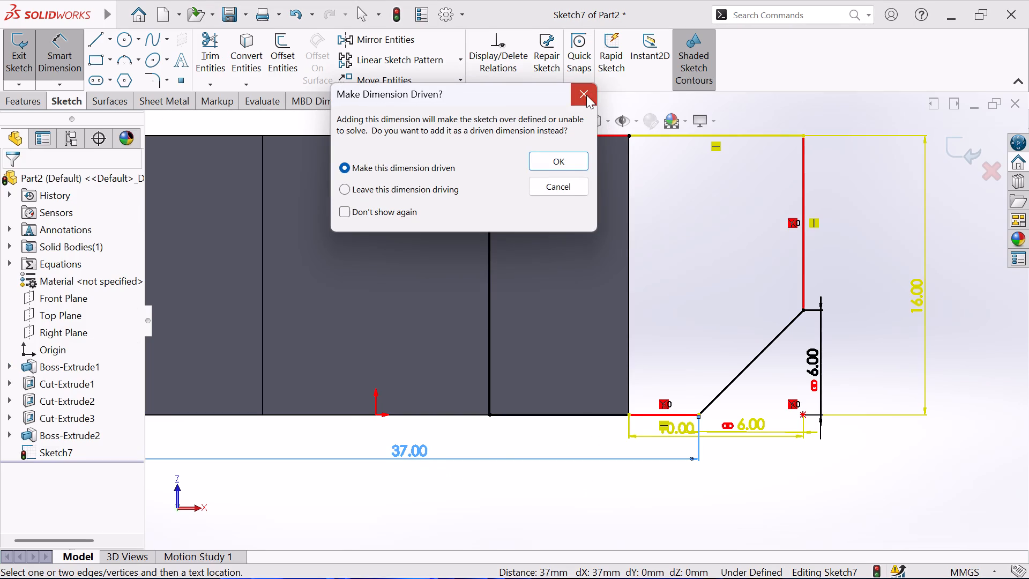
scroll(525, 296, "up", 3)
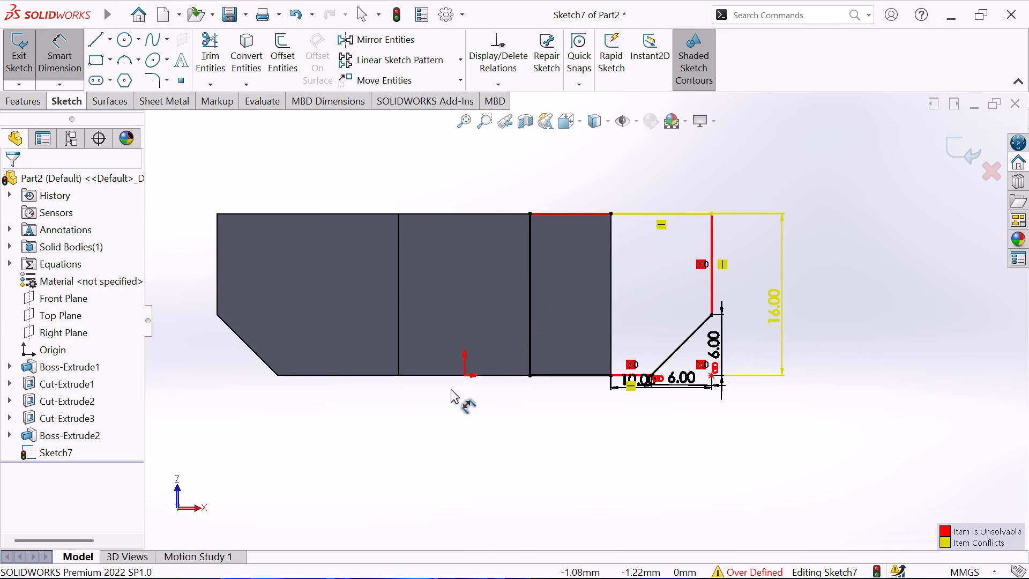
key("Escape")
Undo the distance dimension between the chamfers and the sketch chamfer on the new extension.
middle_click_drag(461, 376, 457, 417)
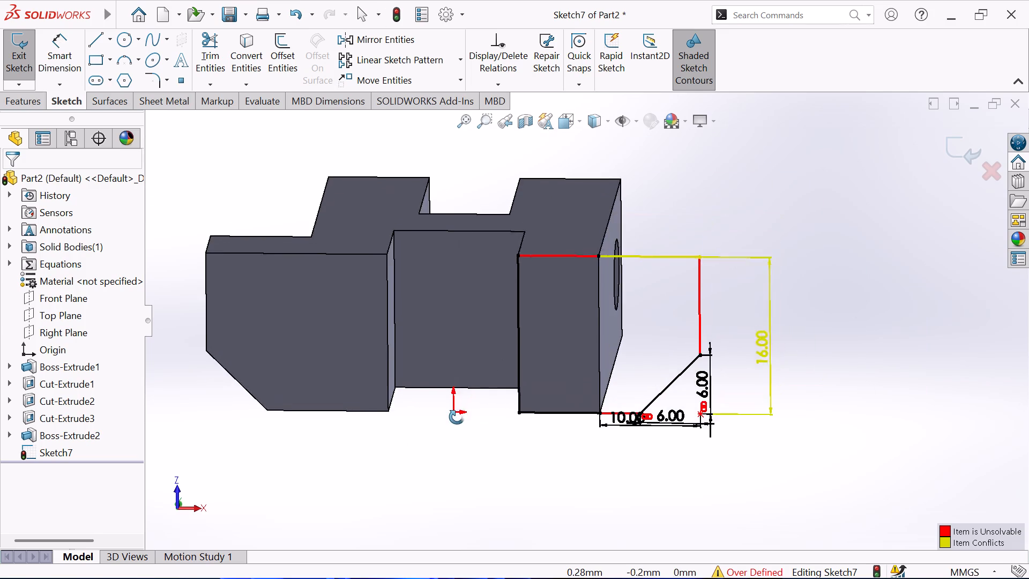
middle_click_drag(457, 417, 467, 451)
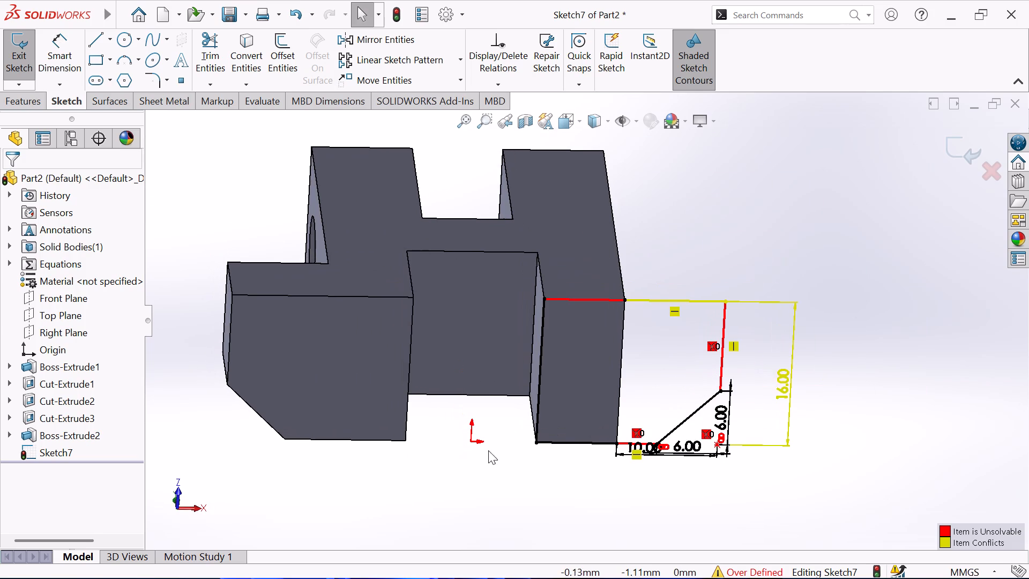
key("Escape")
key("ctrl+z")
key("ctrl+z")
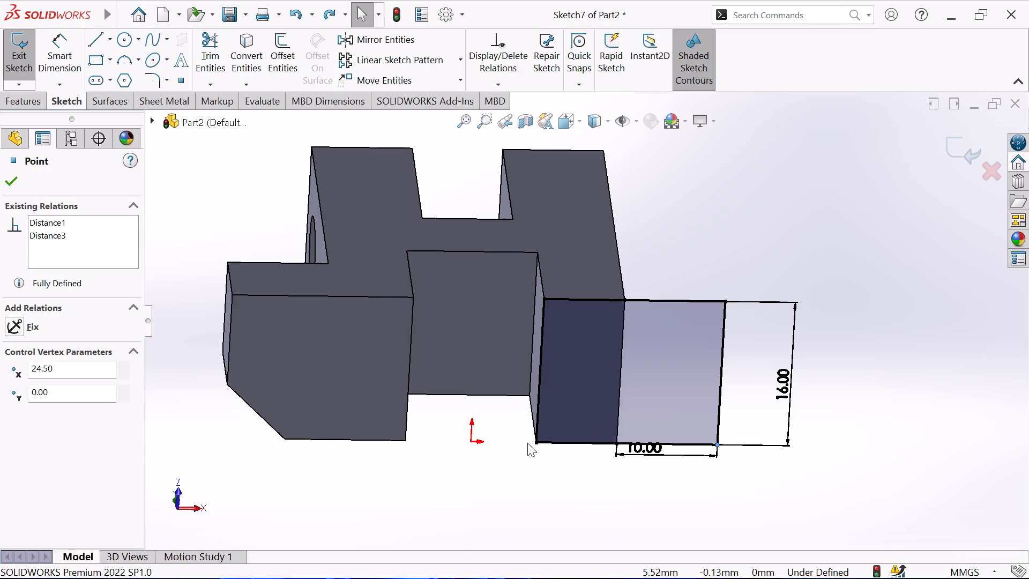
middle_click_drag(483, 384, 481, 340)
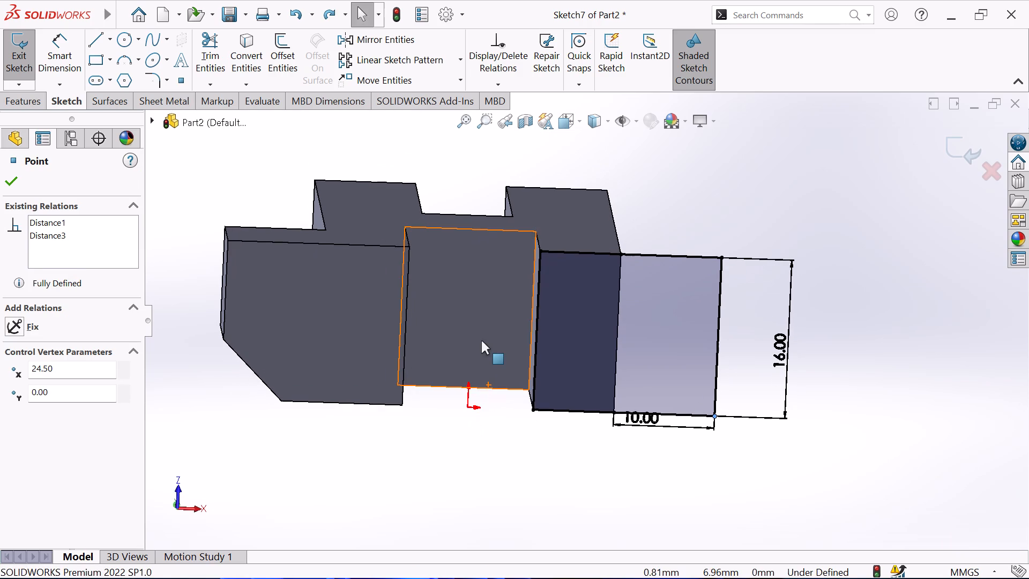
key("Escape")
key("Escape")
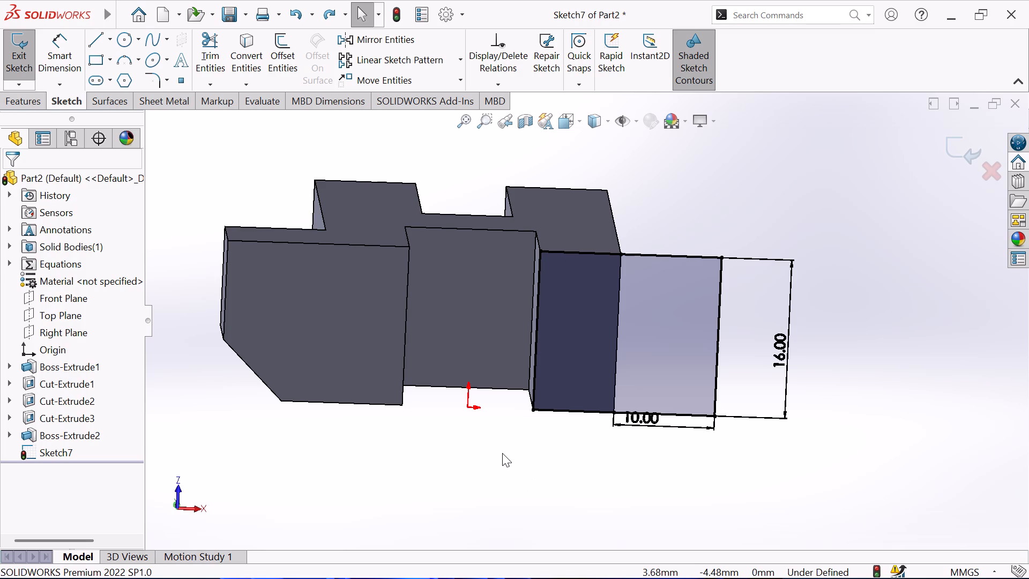
Add a 6 mm equal-distance sketch chamfer to the extension's lower outer corner, mirroring the opposite leg's chamfer.
key("ctrl+8")
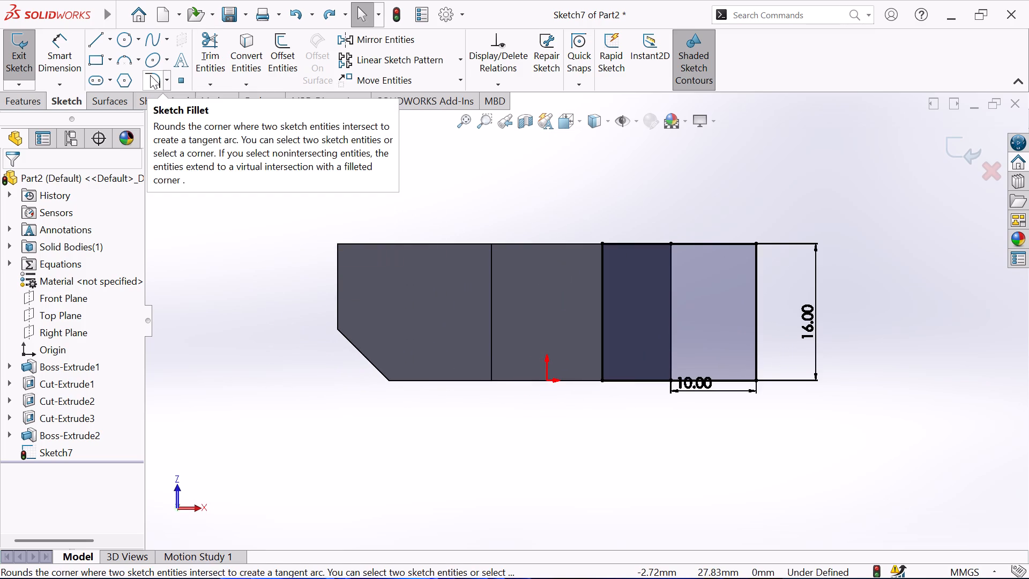
left_click(166, 75)
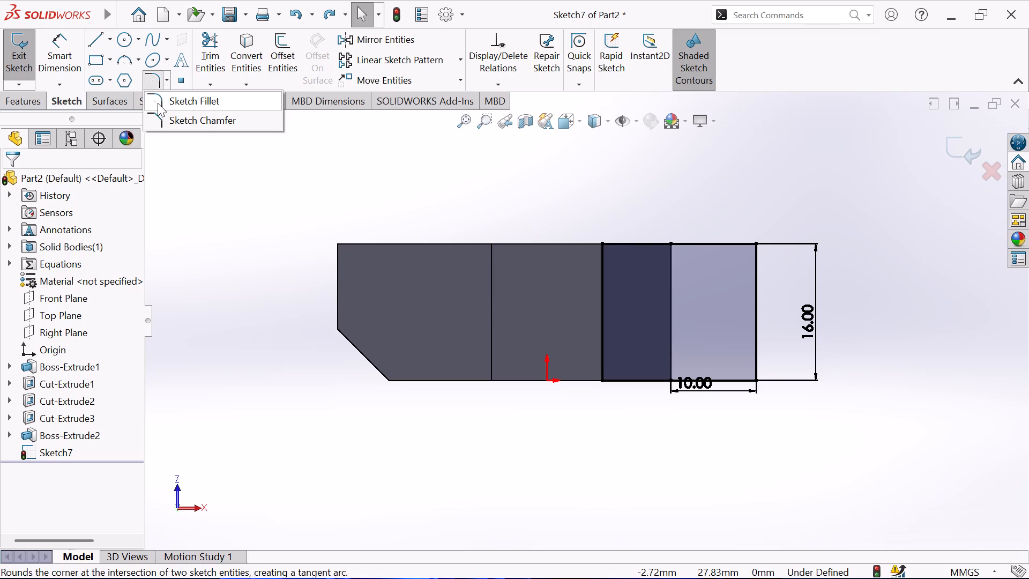
left_click(158, 123)
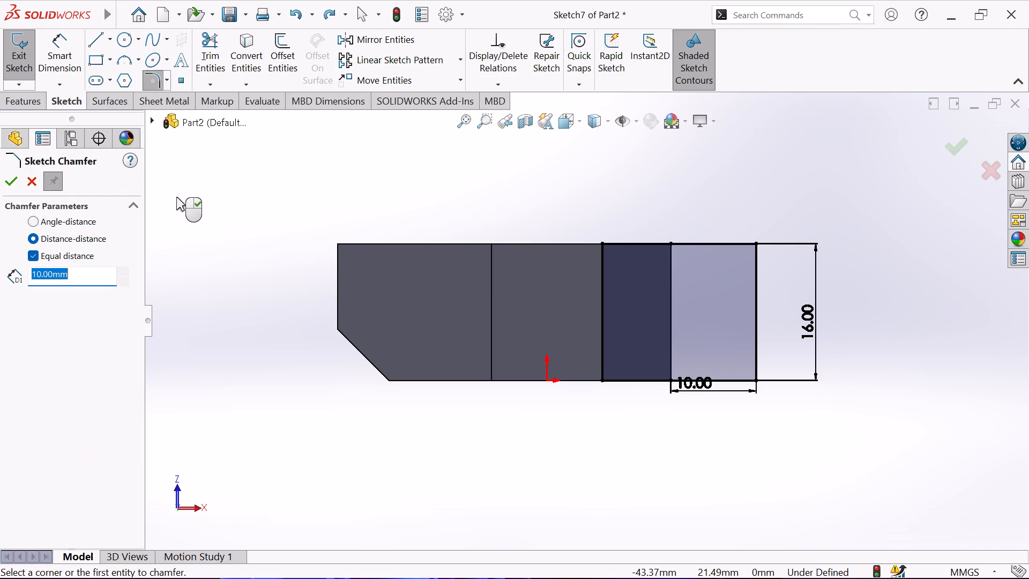
key("6")
key("Return")
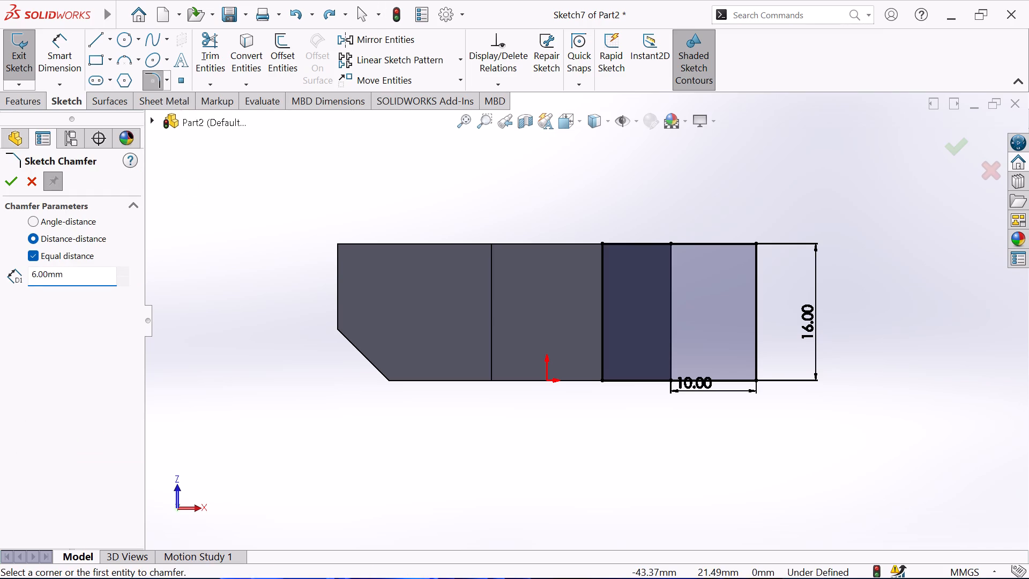
left_click(756, 383)
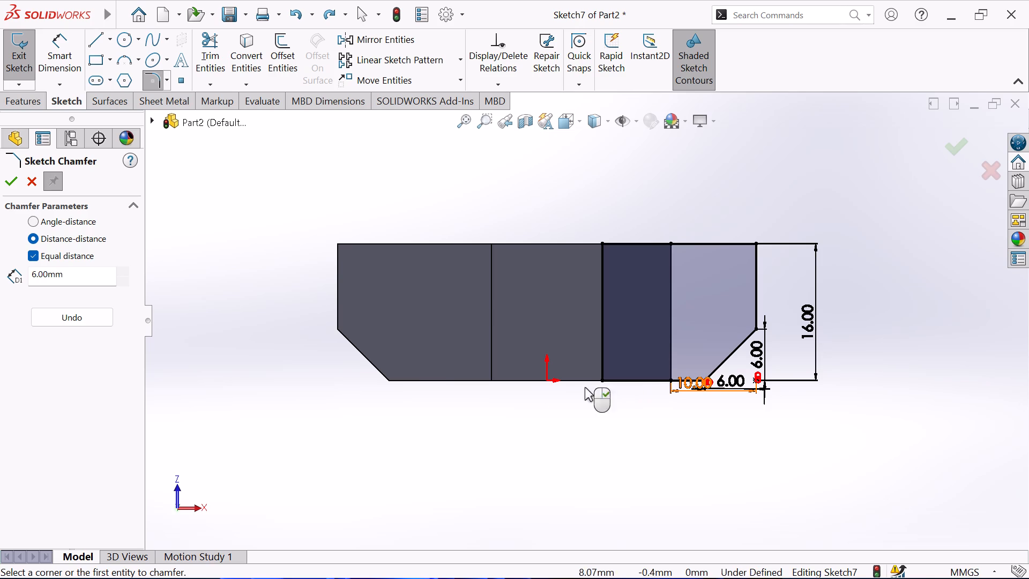
left_click(9, 179)
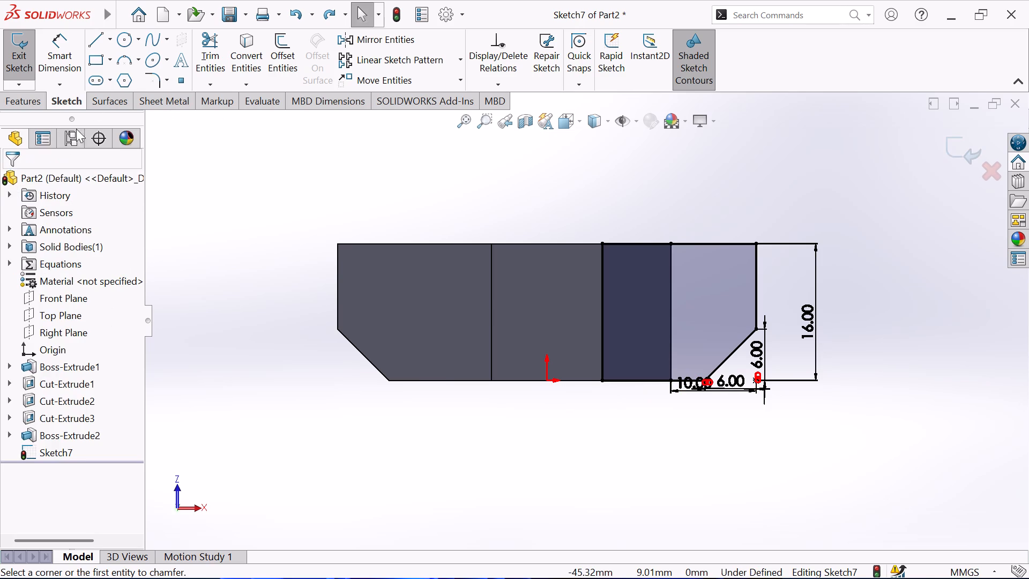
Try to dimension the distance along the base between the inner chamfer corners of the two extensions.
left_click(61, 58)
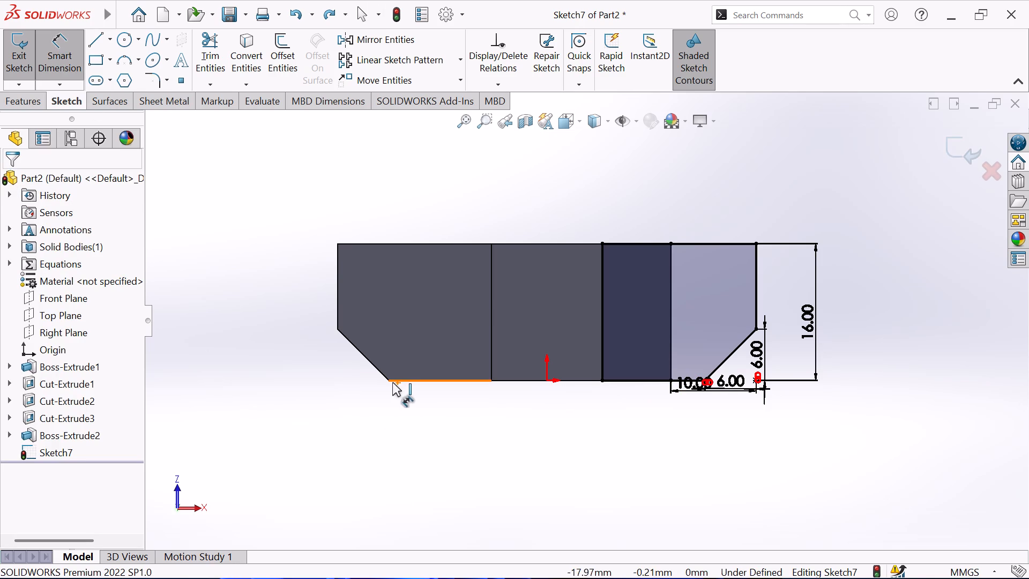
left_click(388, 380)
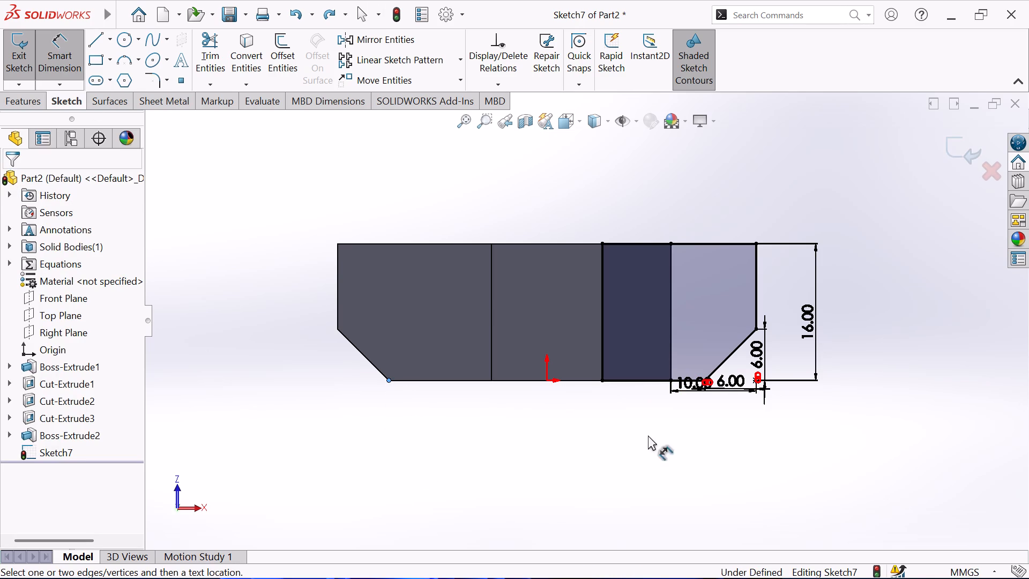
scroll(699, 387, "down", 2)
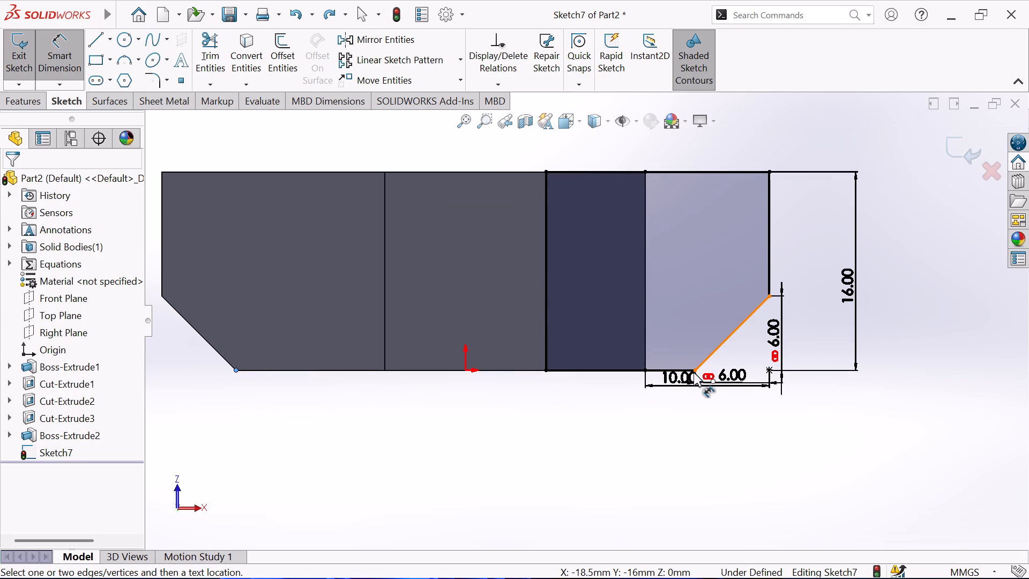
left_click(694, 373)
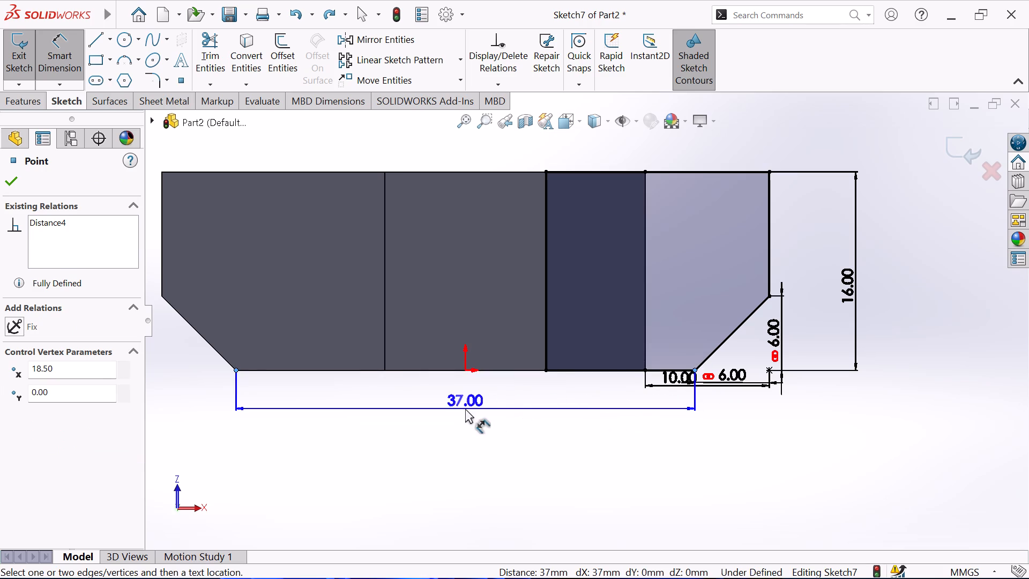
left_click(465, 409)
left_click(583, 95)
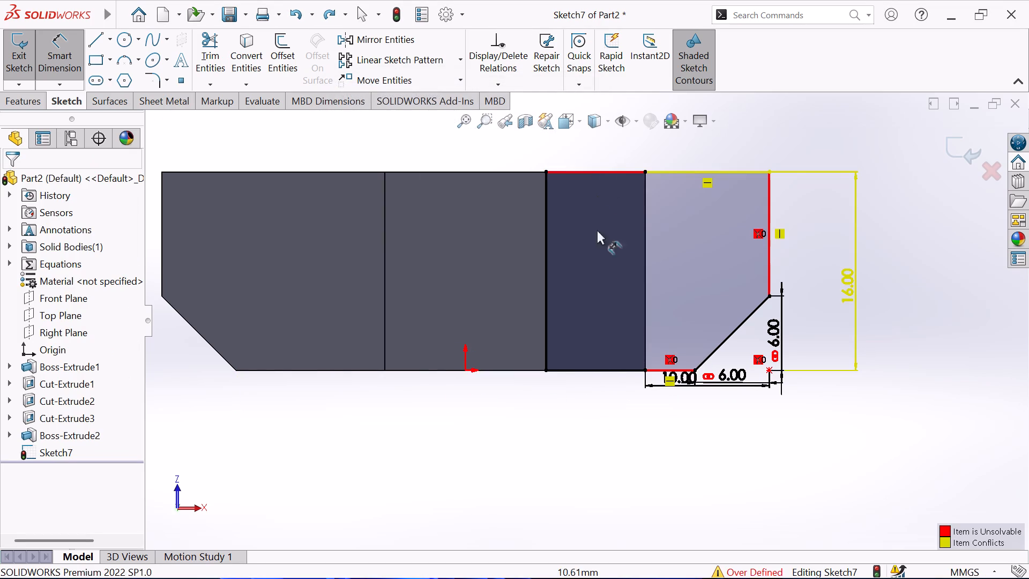
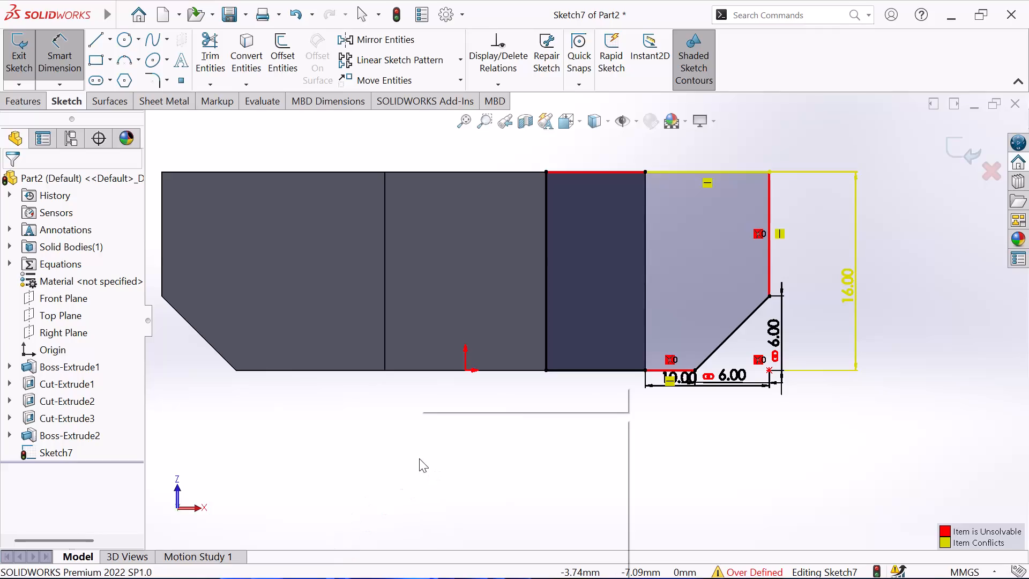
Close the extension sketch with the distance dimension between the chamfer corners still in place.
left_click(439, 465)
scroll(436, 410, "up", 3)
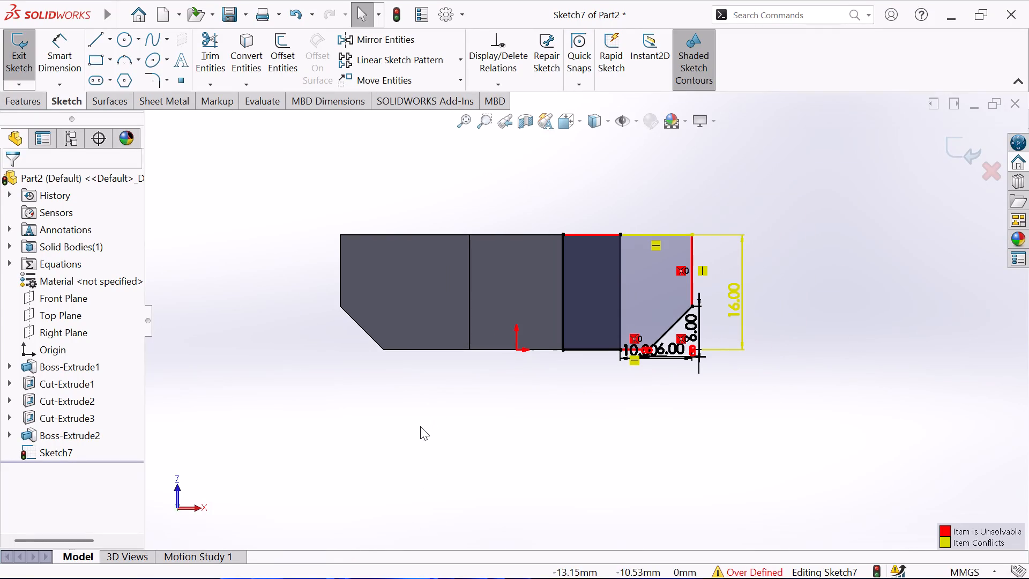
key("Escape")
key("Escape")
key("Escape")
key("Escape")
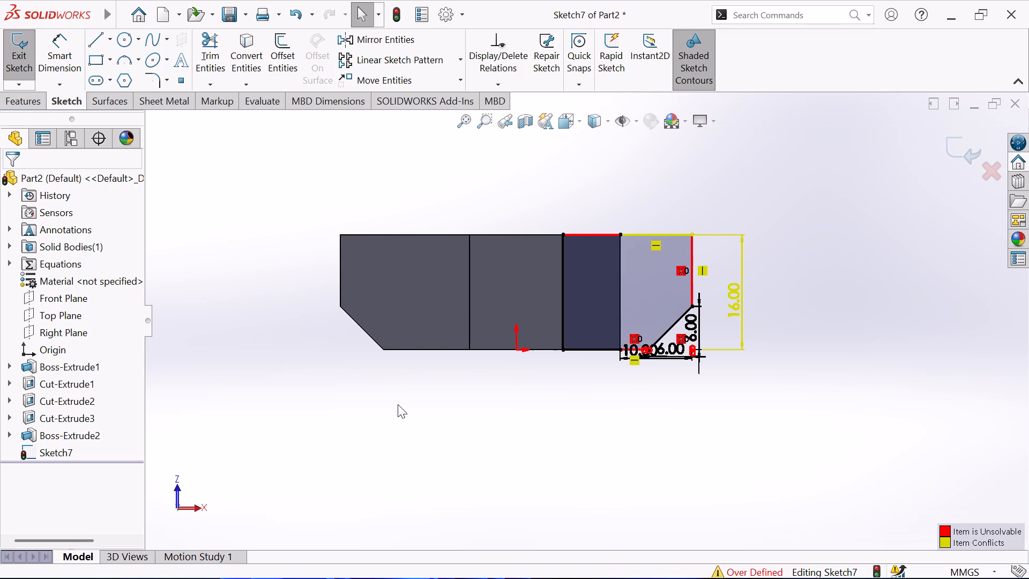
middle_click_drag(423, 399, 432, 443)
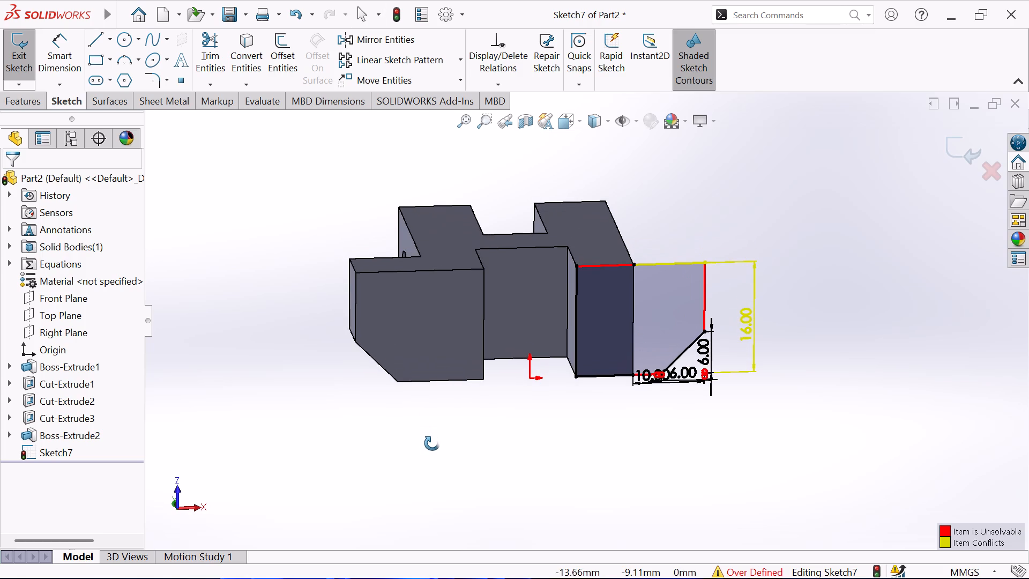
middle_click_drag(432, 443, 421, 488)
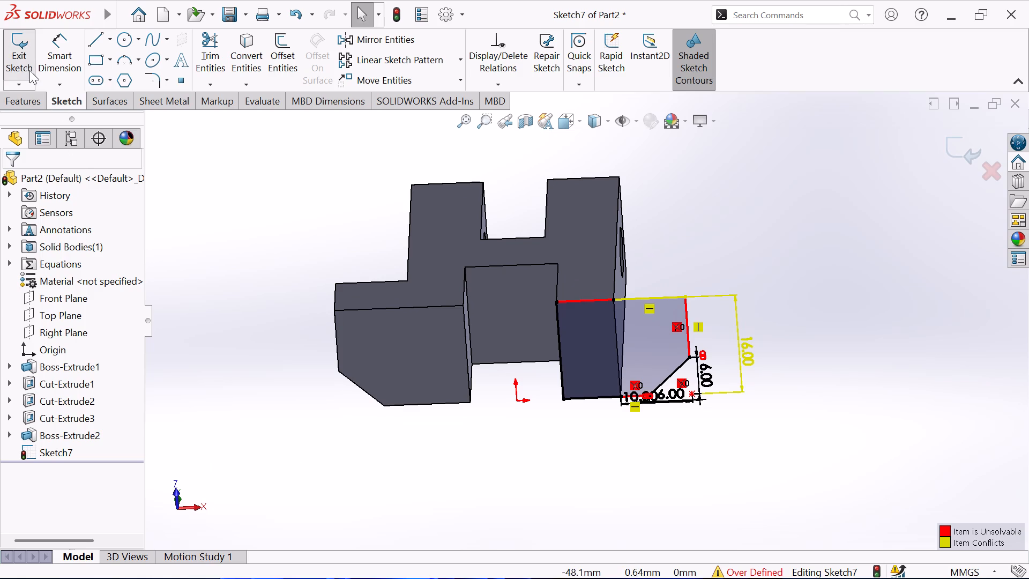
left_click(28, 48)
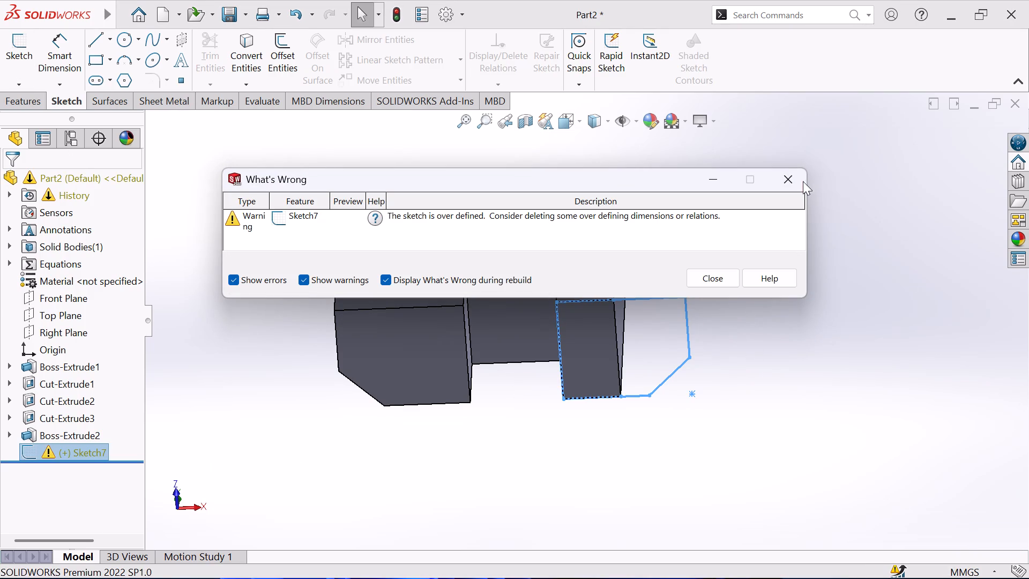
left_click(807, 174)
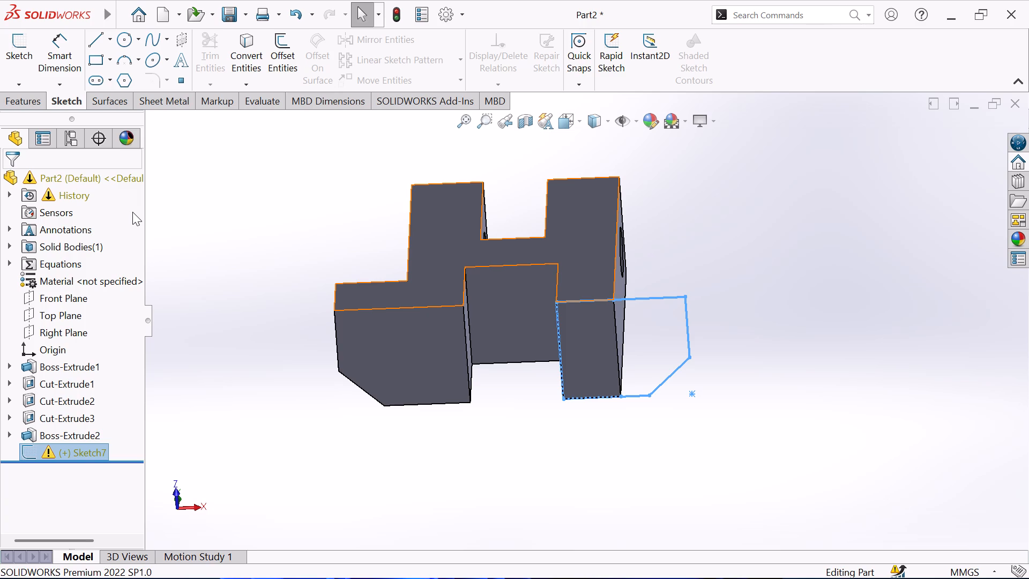
Undo the sketch exit and the conflicting distance dimension between the two extensions' inner chamfer corners.
key("ctrl+z")
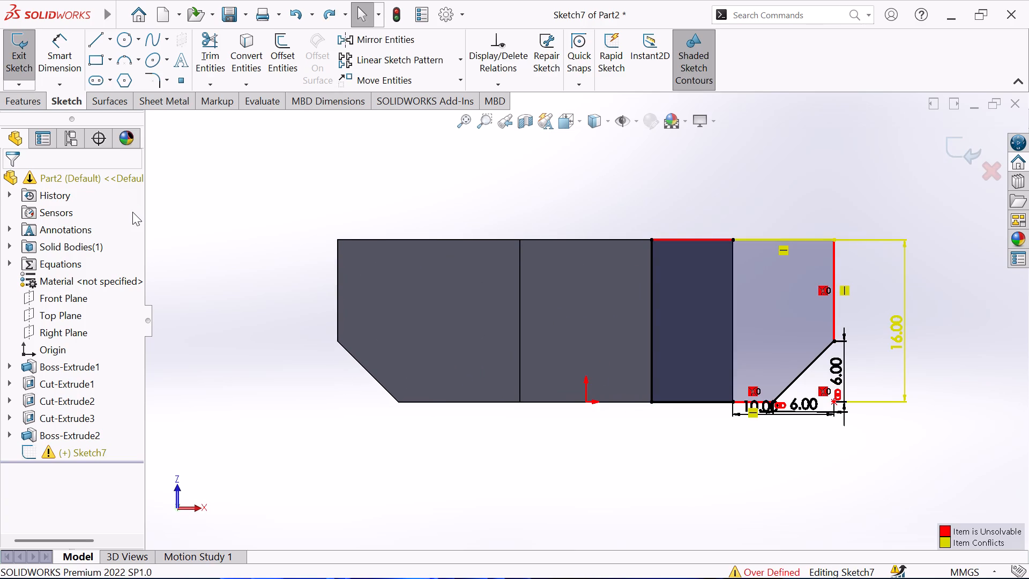
key("ctrl+z")
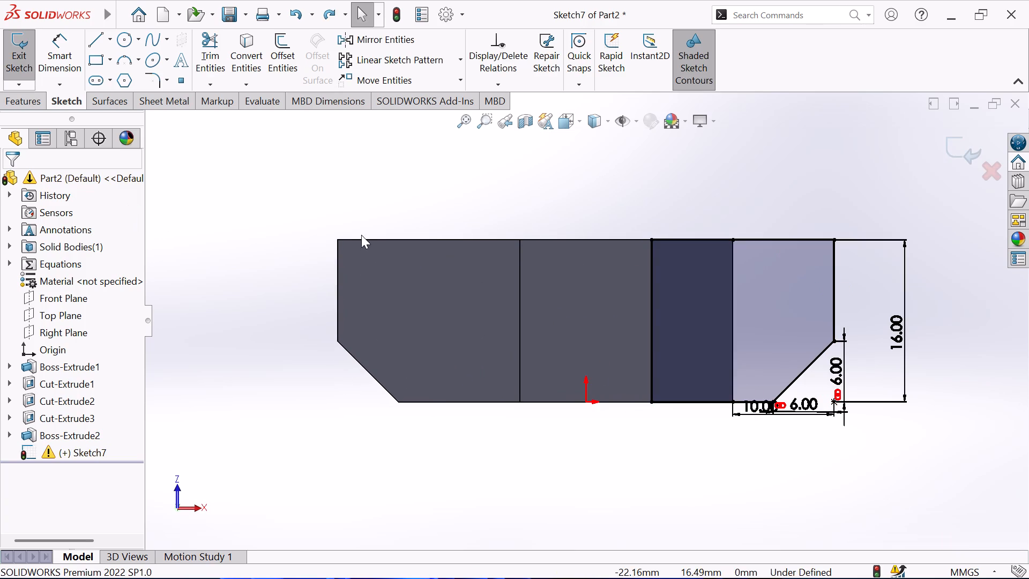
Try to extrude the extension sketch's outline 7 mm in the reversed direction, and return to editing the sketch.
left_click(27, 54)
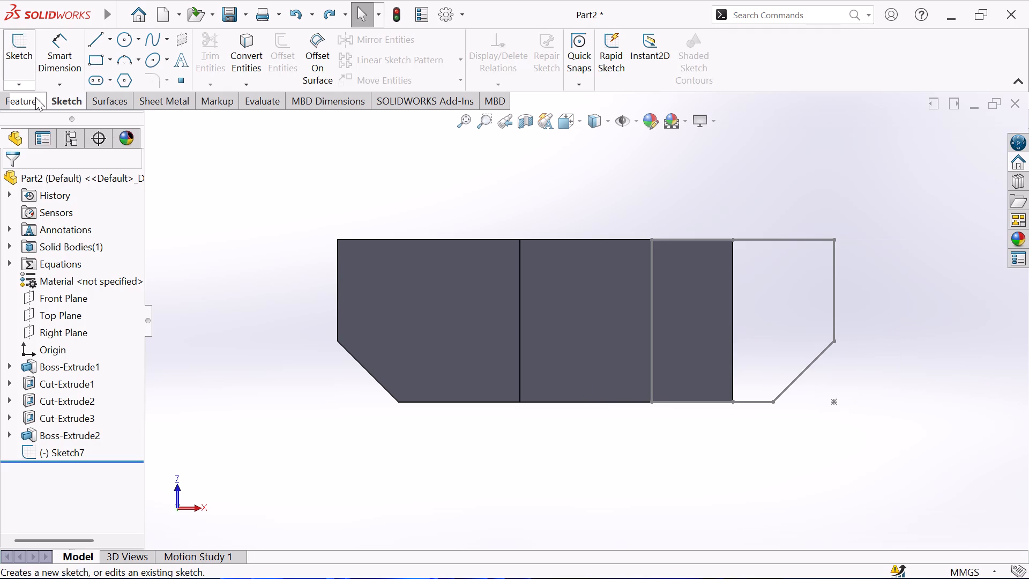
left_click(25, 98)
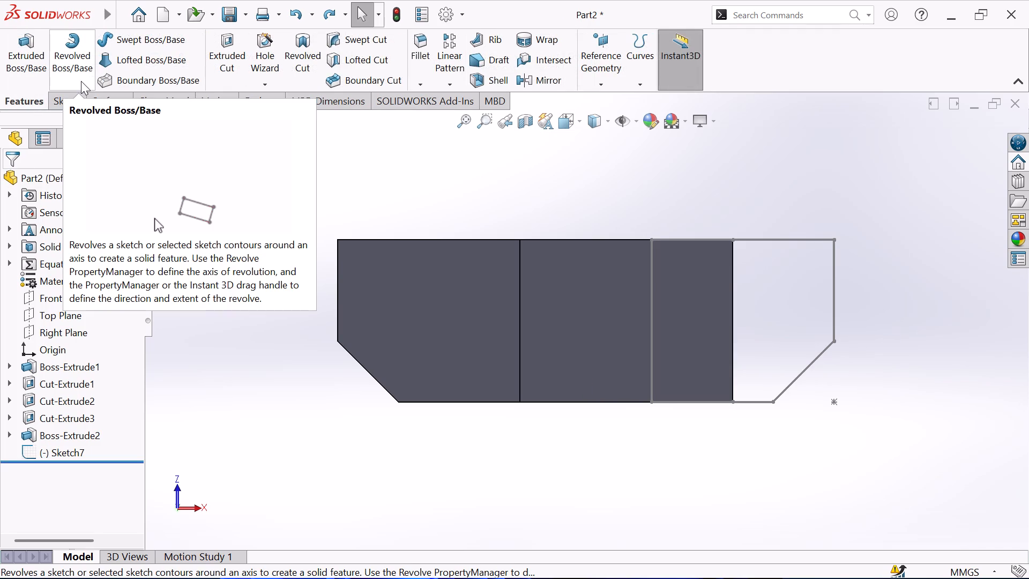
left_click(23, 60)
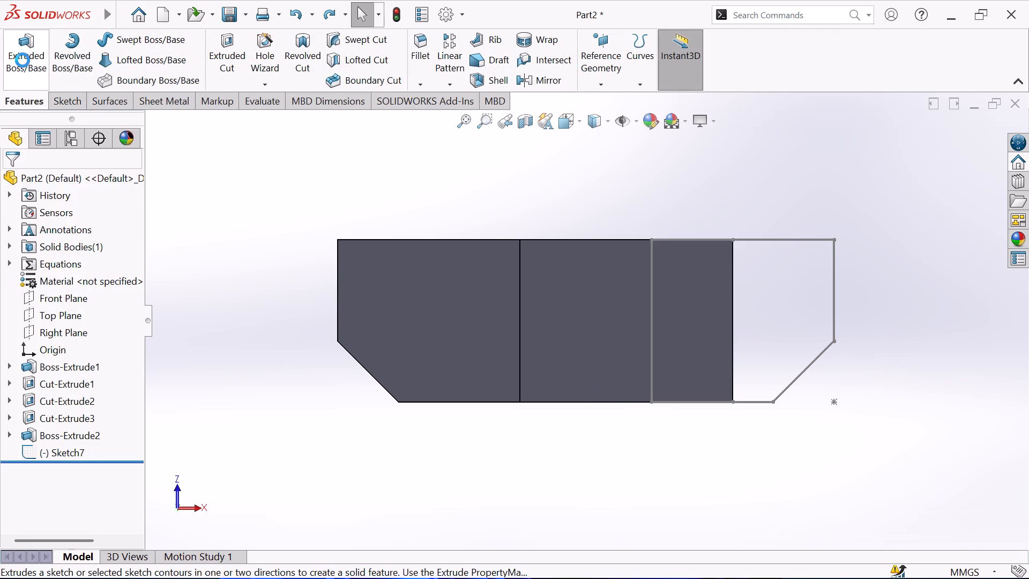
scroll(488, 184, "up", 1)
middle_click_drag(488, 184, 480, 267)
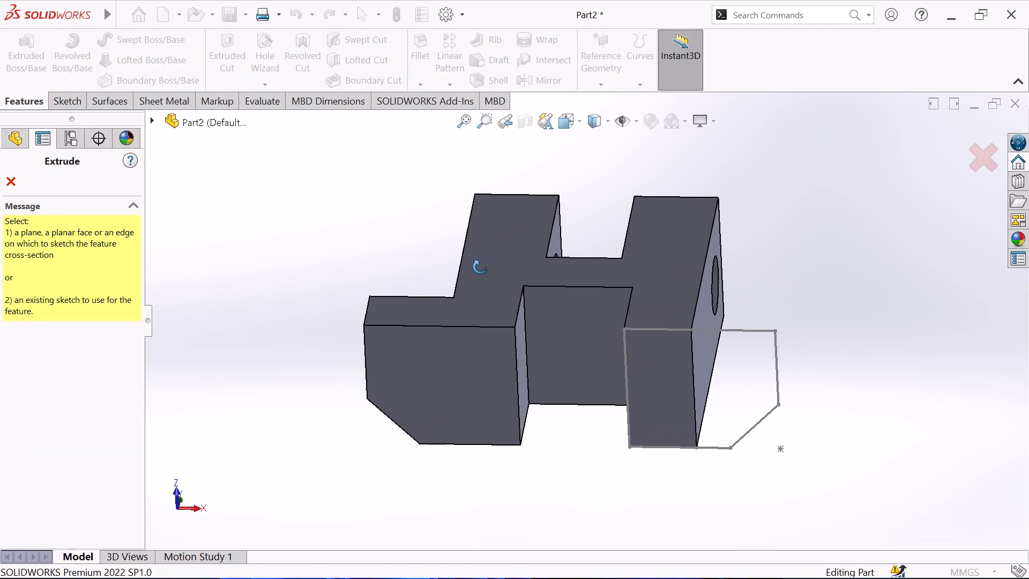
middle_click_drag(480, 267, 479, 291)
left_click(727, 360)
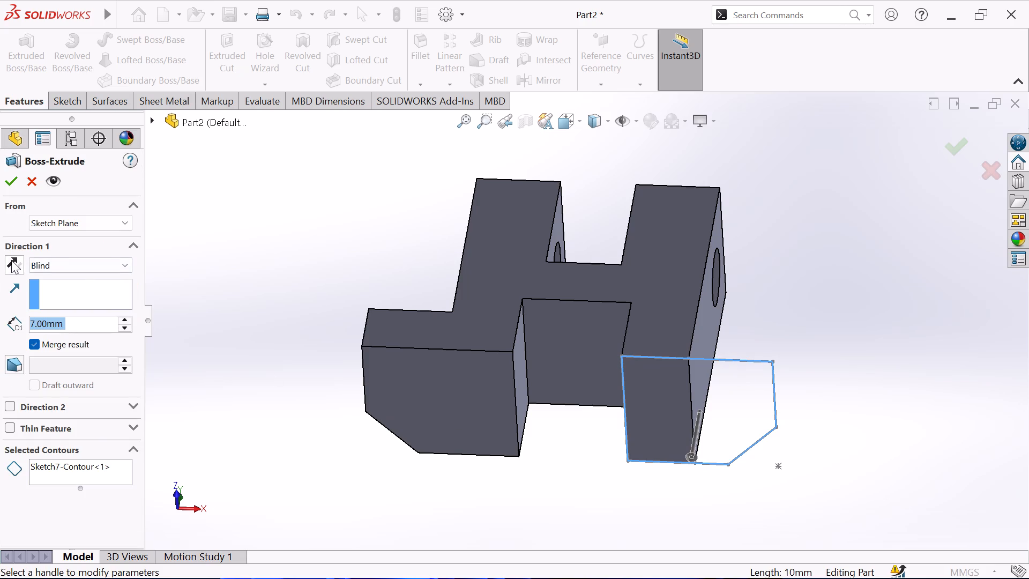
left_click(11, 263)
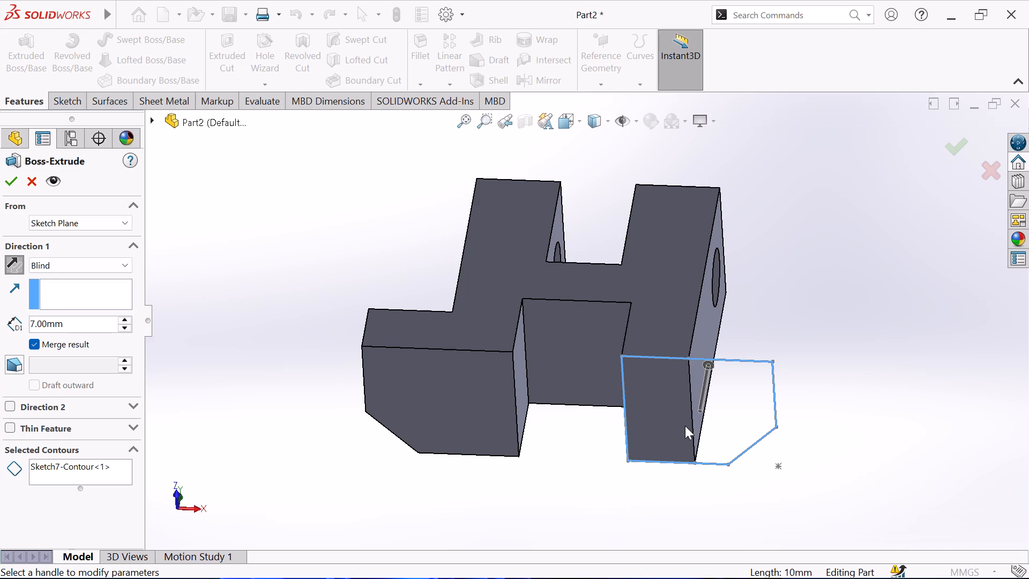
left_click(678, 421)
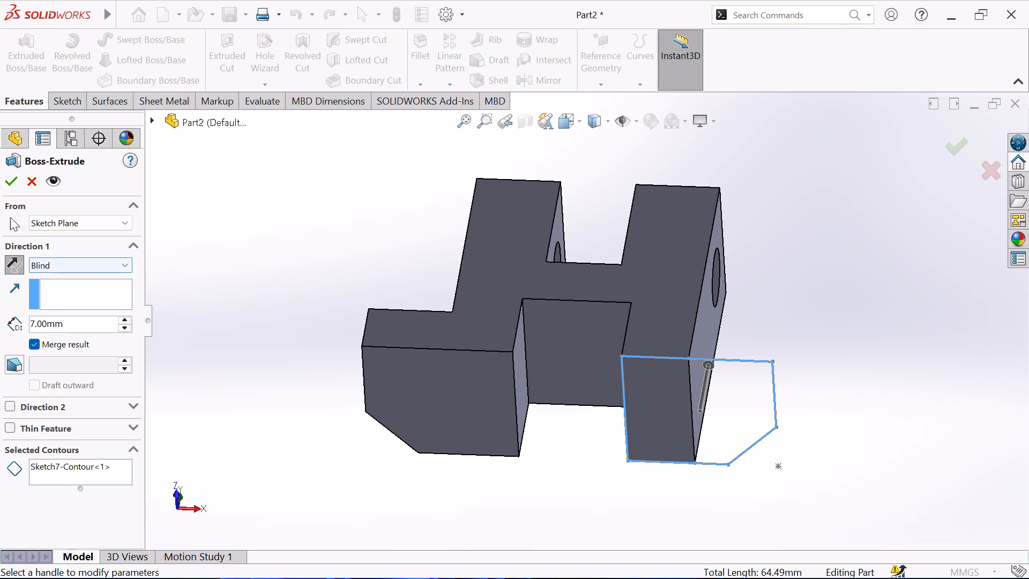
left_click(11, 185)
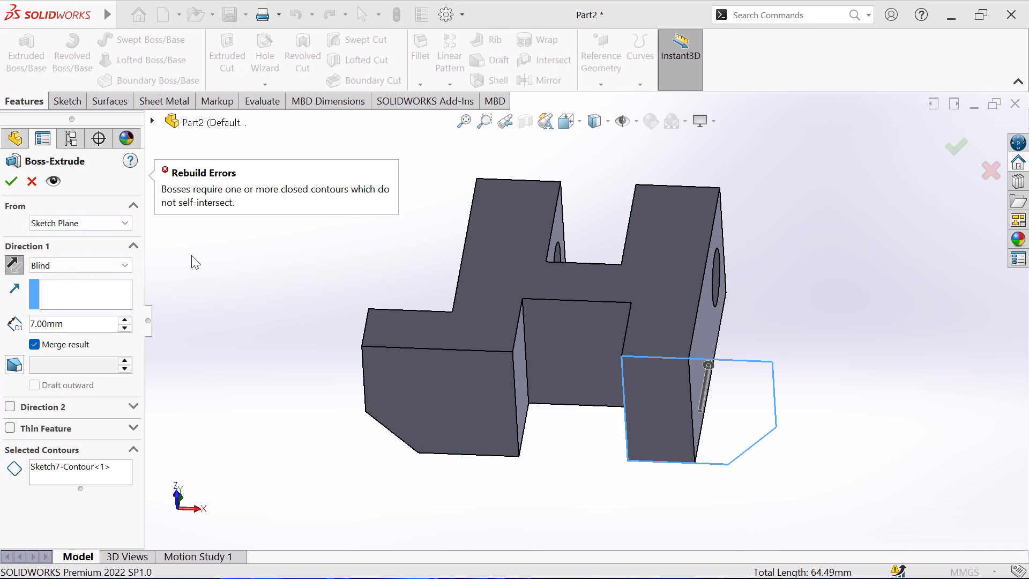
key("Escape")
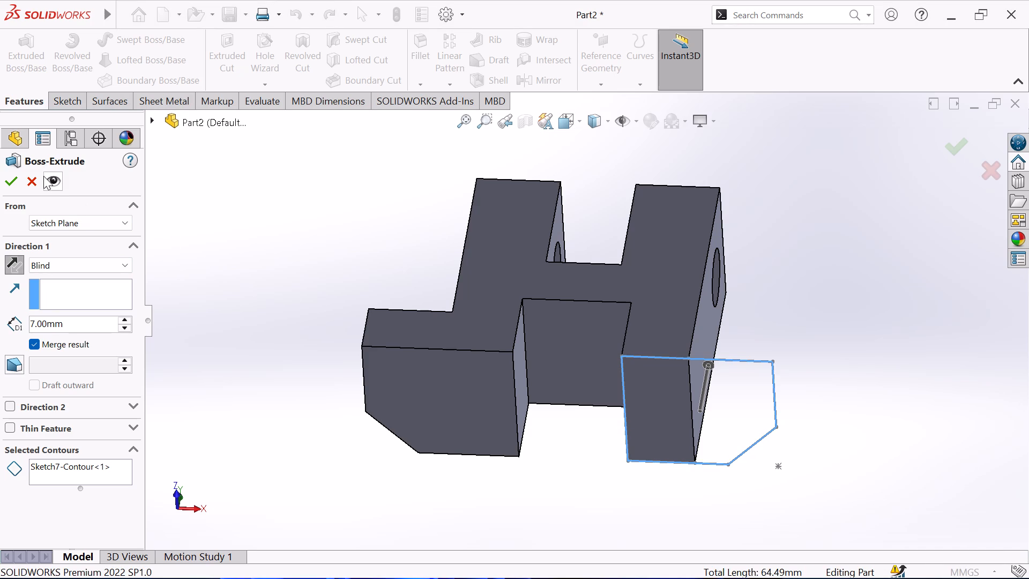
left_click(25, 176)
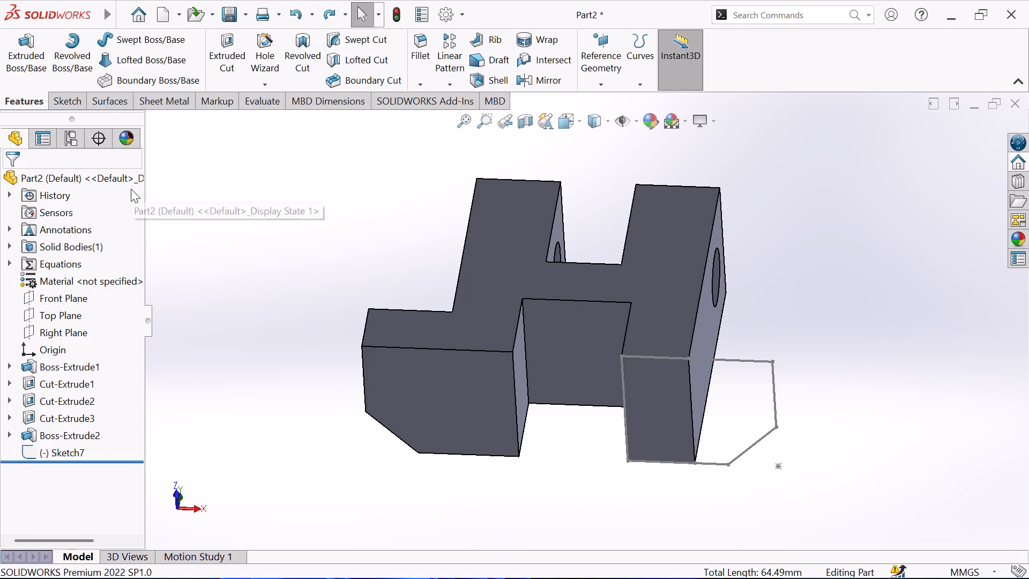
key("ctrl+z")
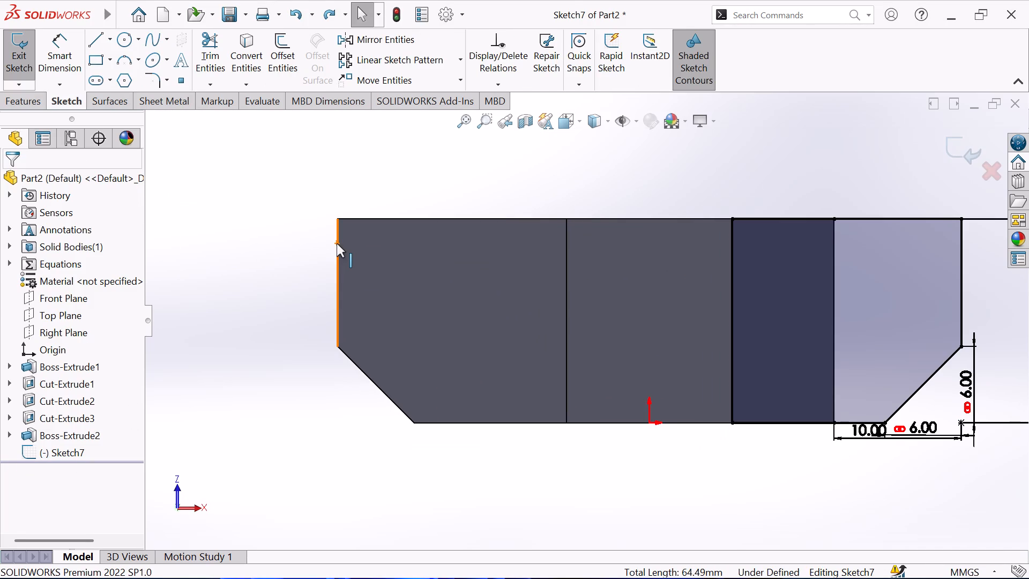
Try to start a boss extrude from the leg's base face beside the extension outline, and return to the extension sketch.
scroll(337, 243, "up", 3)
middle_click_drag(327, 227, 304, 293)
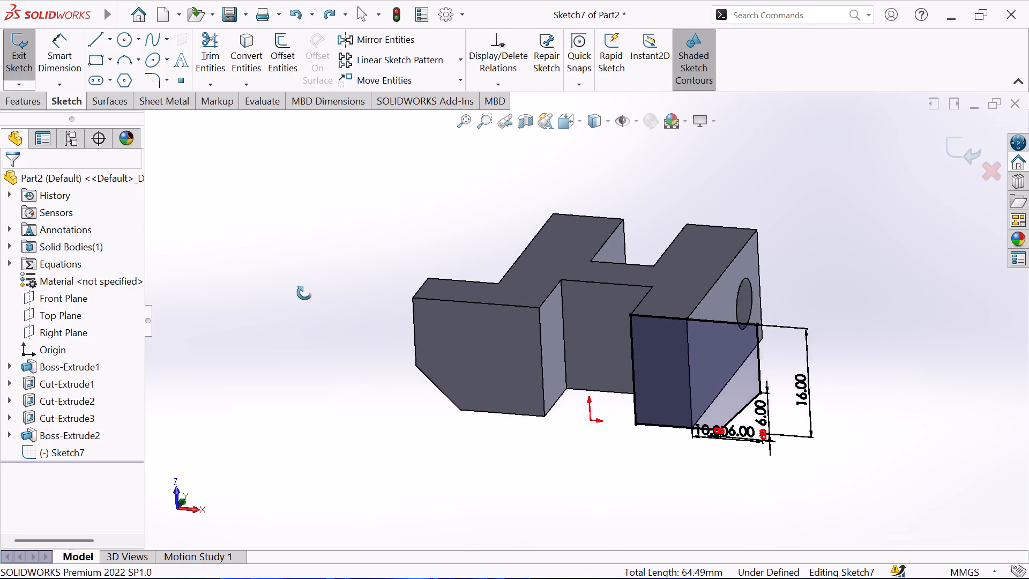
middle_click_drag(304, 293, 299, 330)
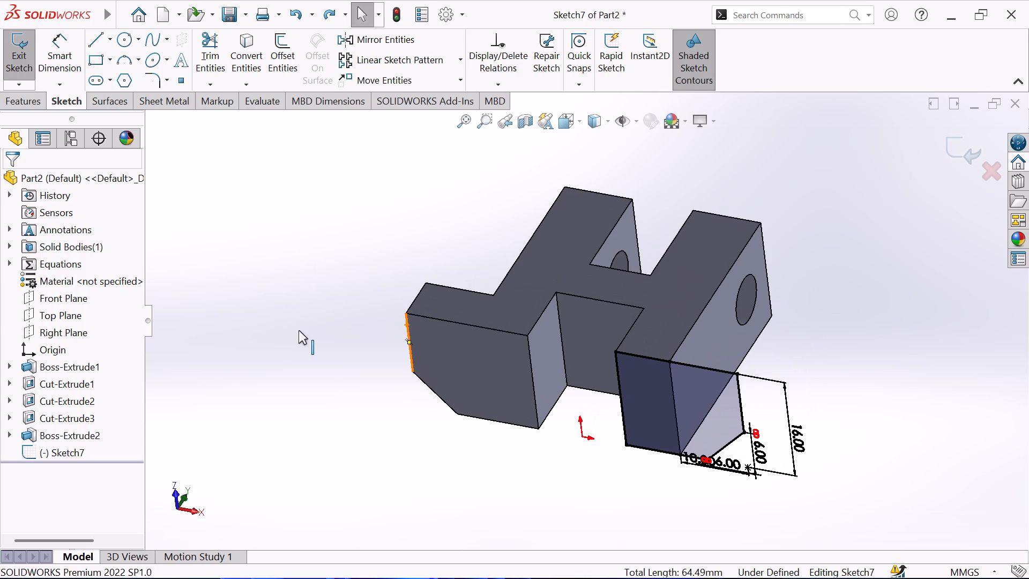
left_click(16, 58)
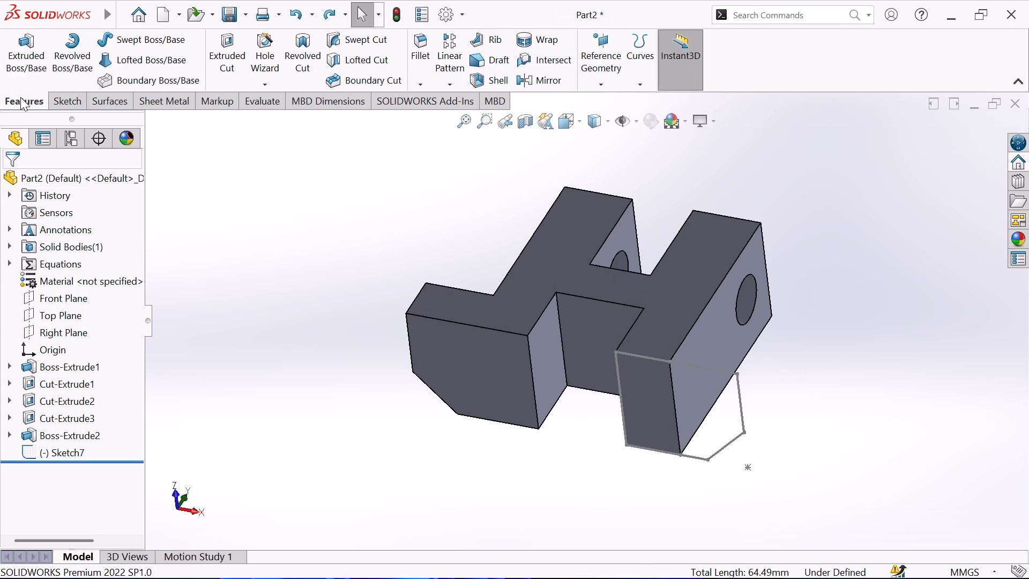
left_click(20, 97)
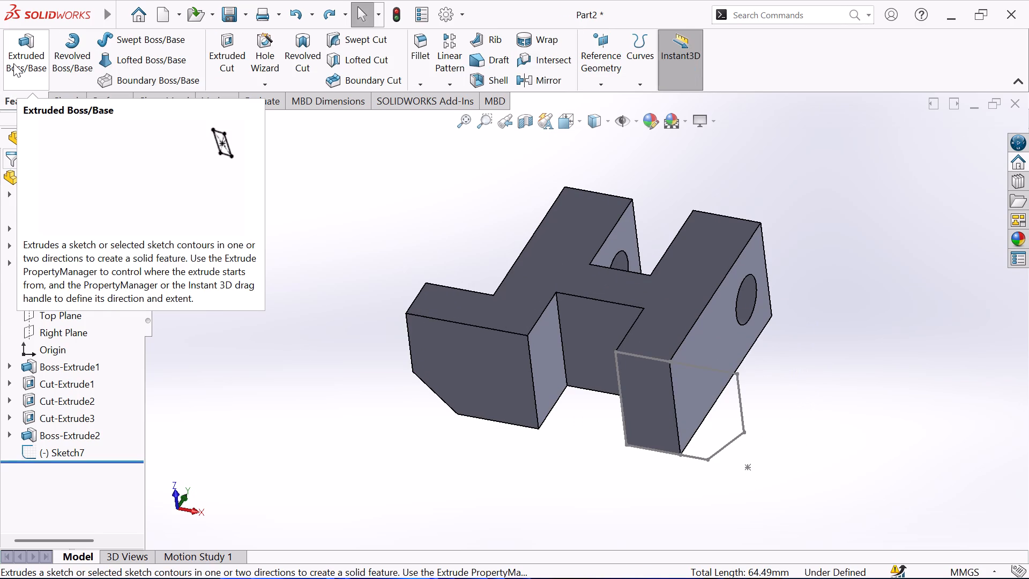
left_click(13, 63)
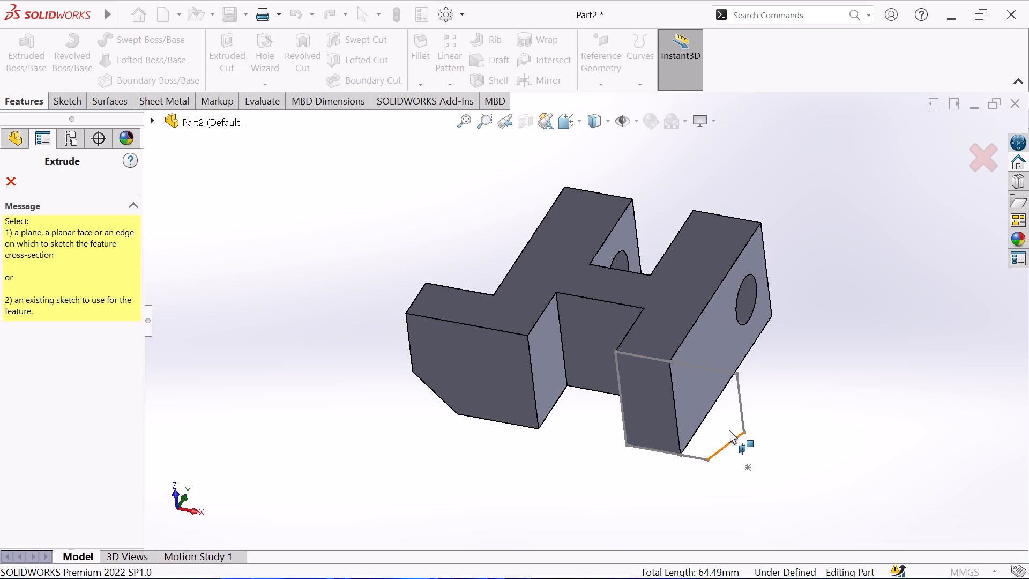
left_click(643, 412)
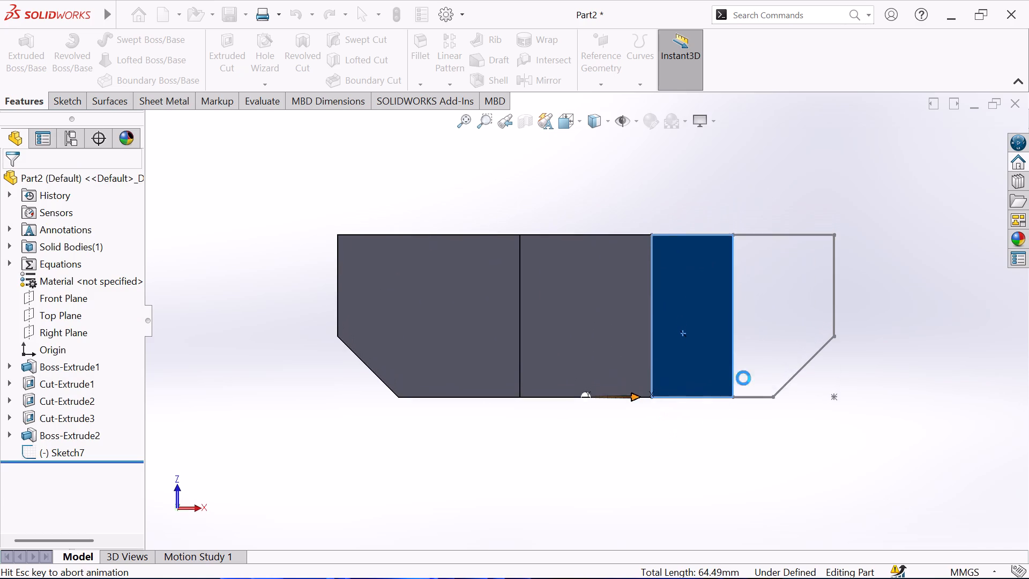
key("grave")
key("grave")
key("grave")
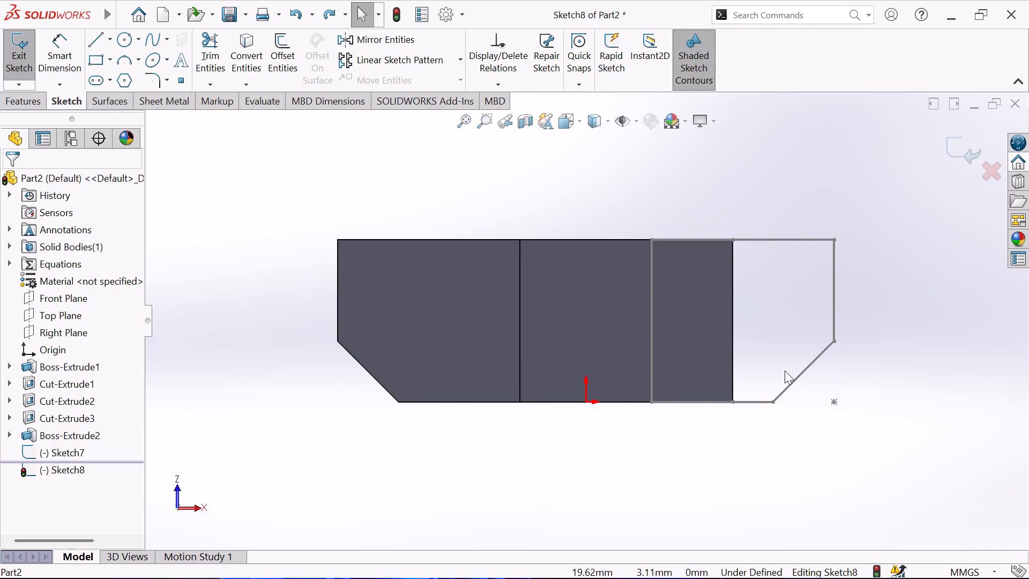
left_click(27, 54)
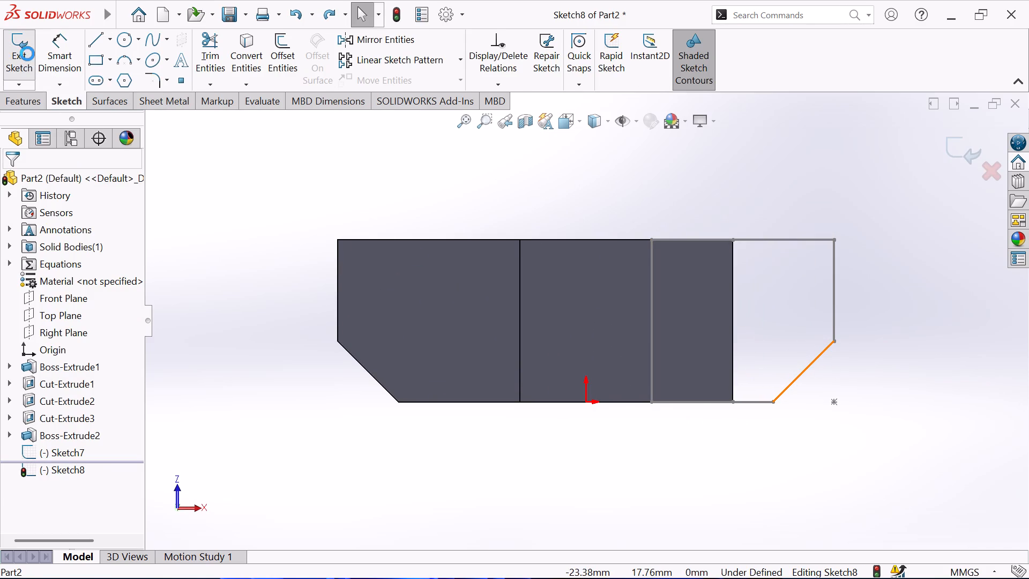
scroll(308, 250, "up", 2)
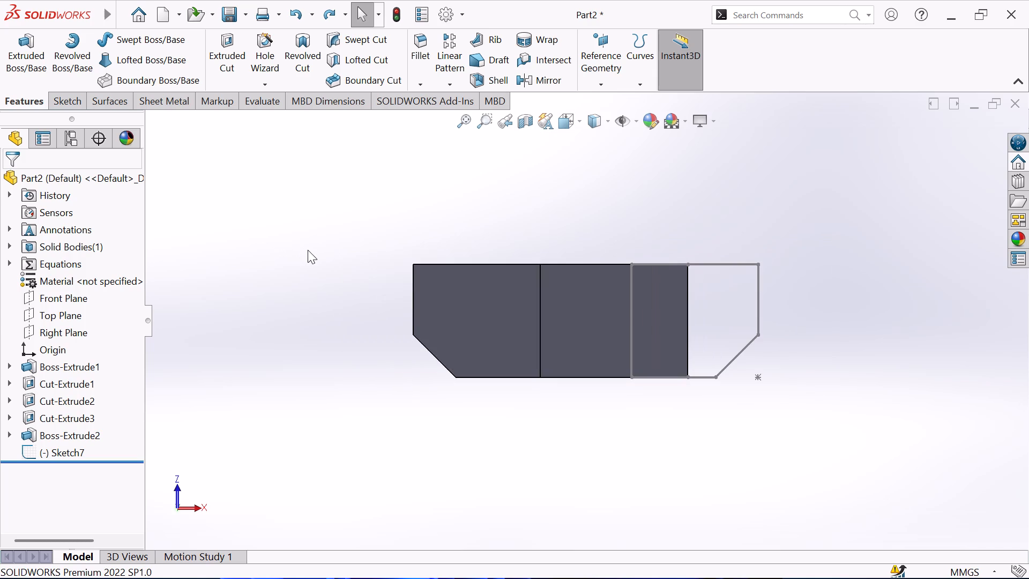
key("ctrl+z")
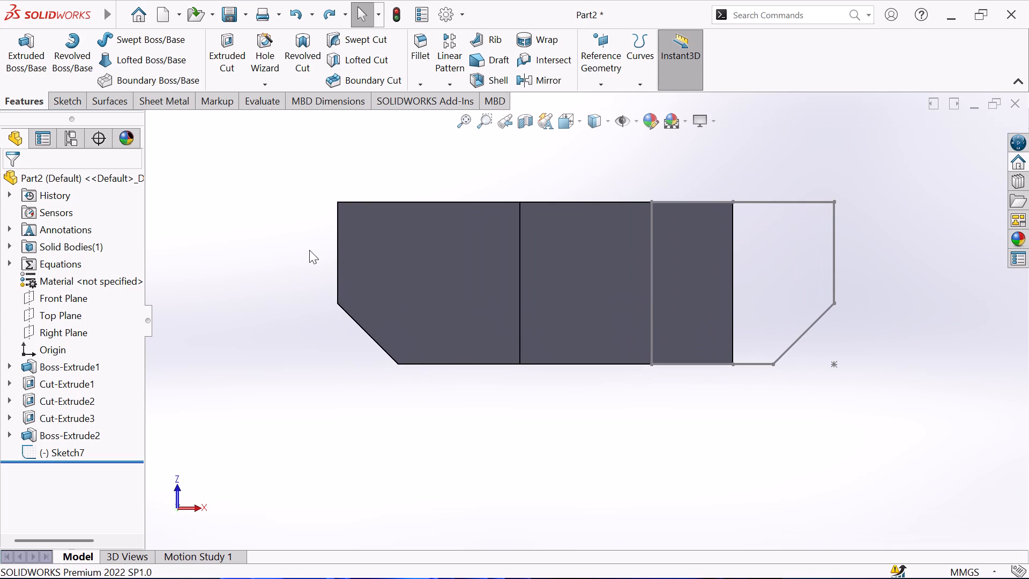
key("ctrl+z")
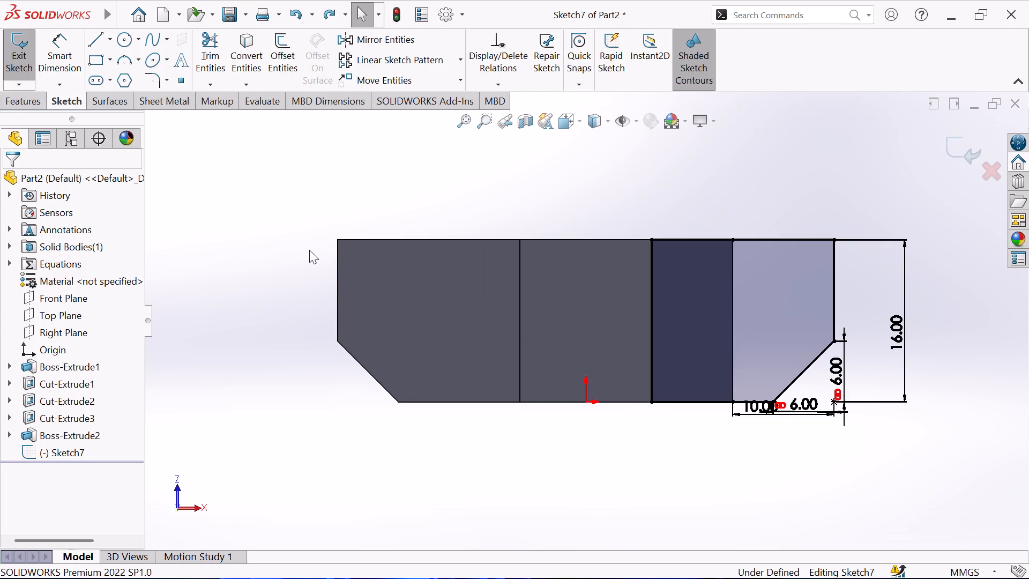
Extrude the outer chamfered region of the extension sketch 7 mm blind in the reversed direction, merged with the body.
left_click(21, 99)
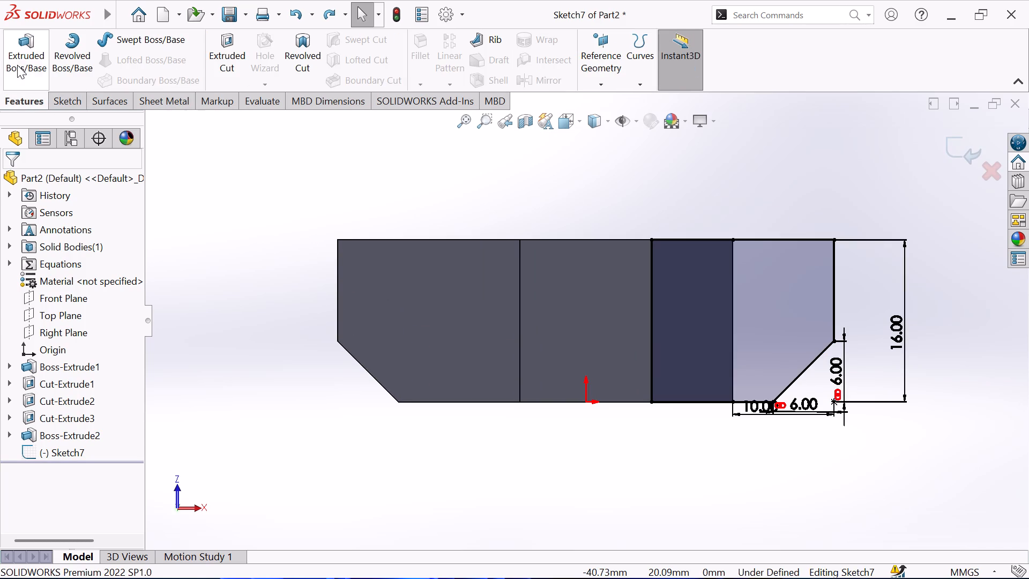
left_click(19, 61)
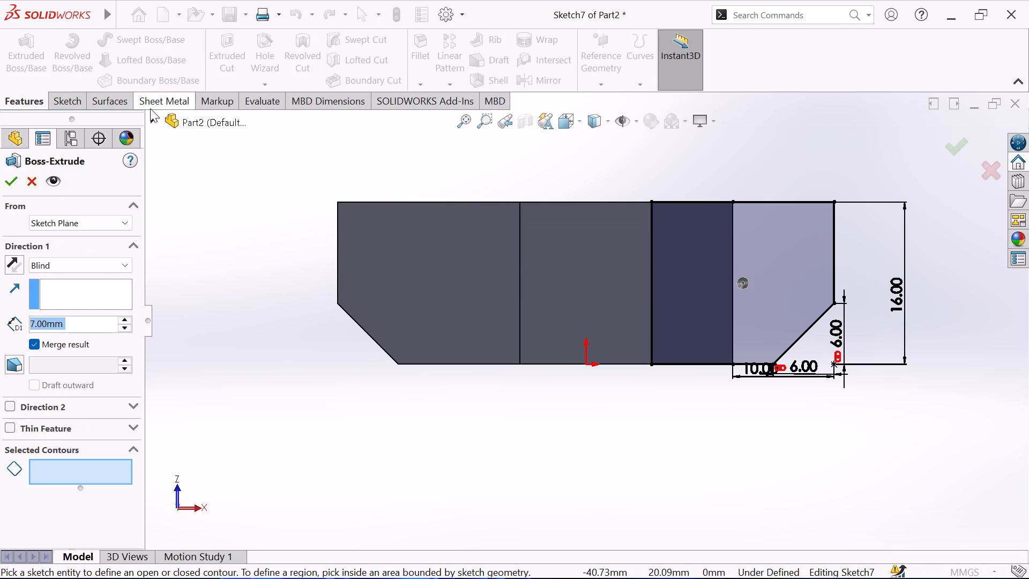
scroll(150, 108, "up", 2)
scroll(213, 150, "up", 1)
middle_click_drag(222, 156, 198, 251)
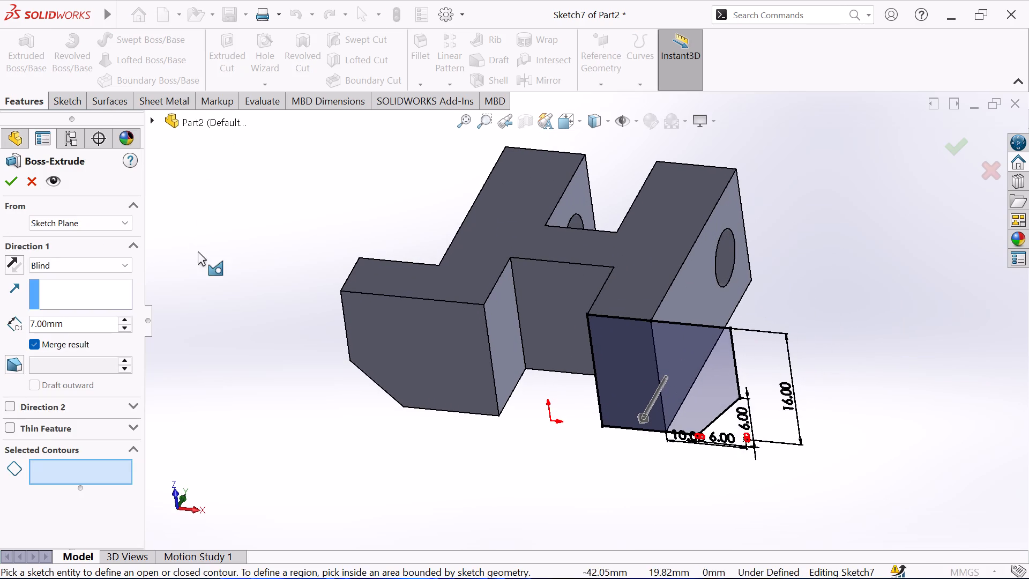
left_click(6, 269)
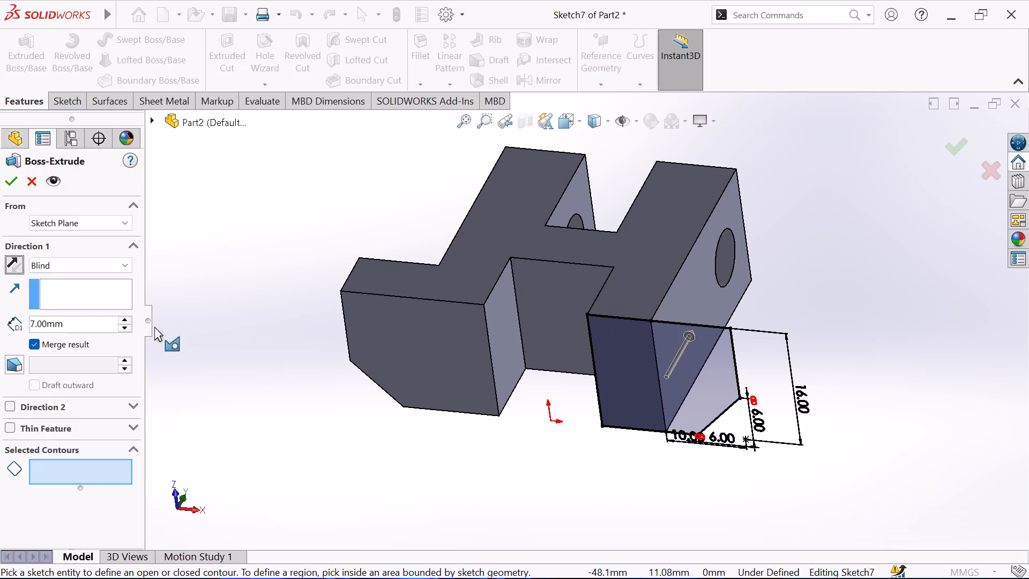
left_click(676, 397)
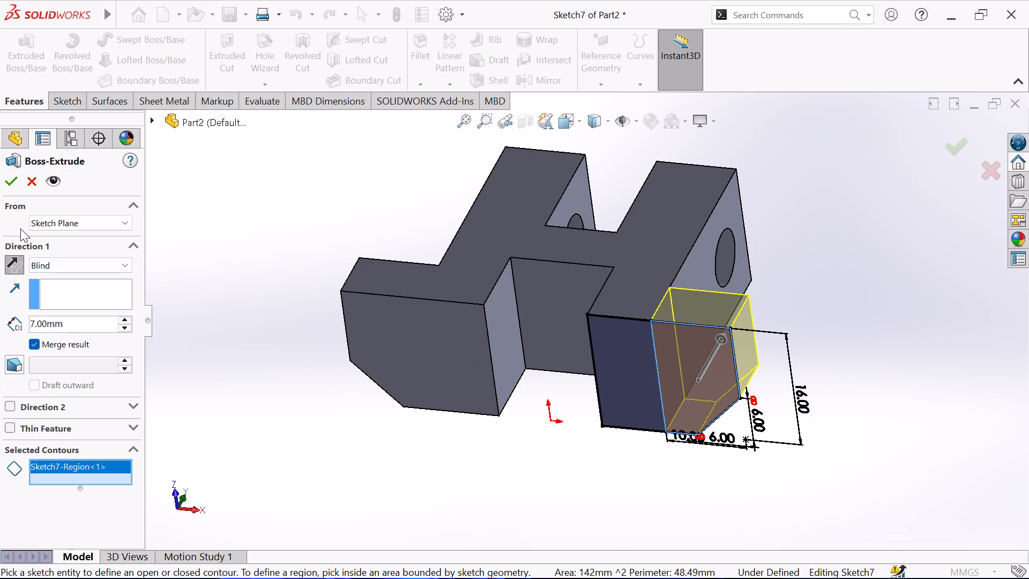
left_click(15, 185)
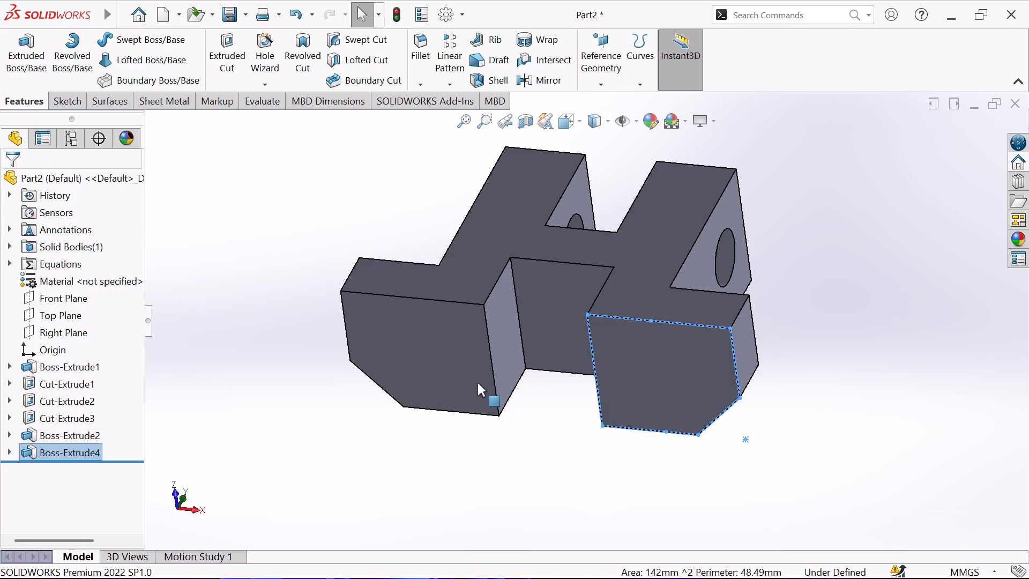
Start a new sketch on the upper face of the first chamfered extension, the one opposite the newly extruded extension.
scroll(478, 383, "up", 2)
scroll(389, 245, "up", 1)
middle_click_drag(390, 251, 401, 477)
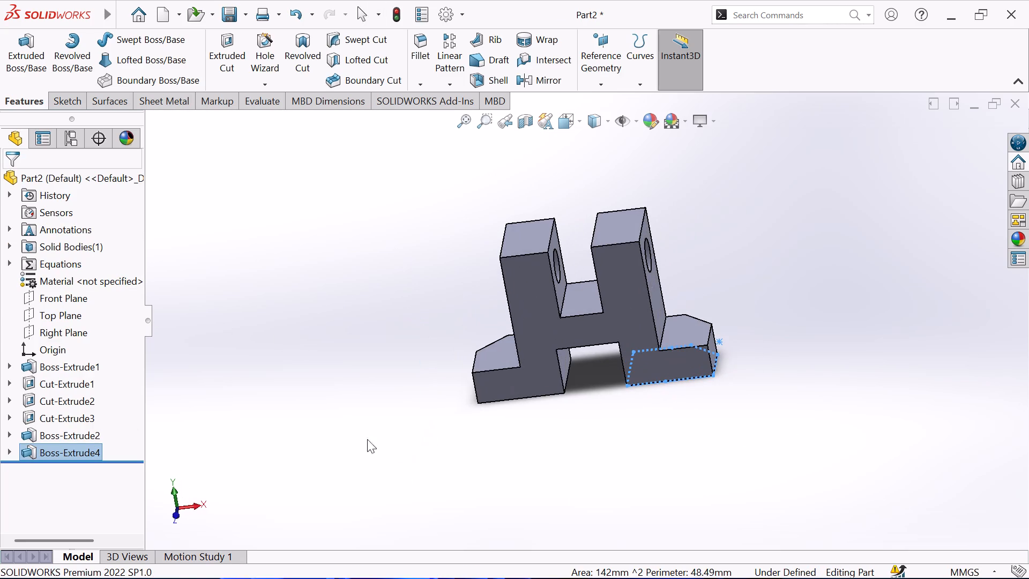
middle_click_drag(370, 366, 374, 420)
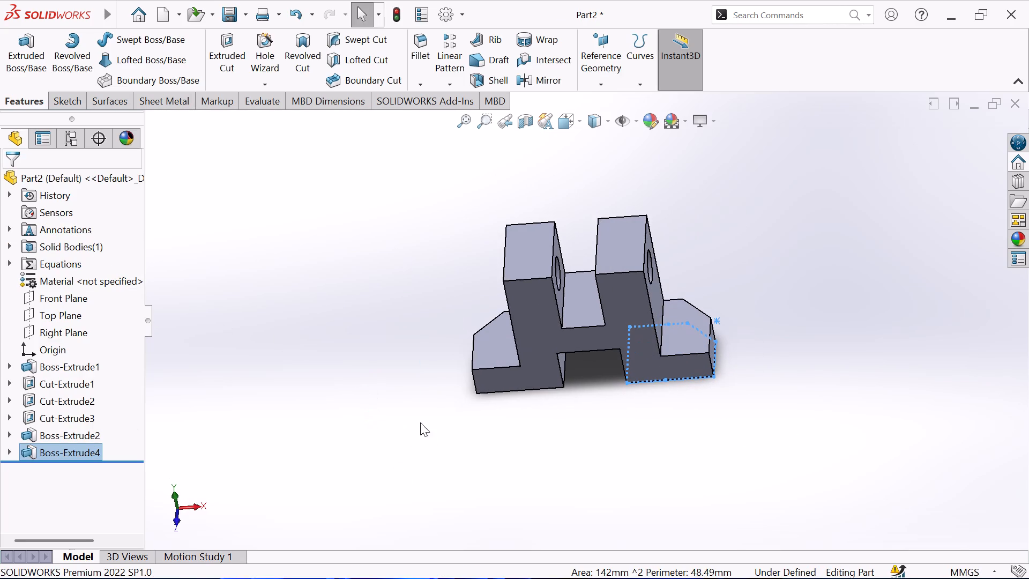
key("Escape")
left_click(497, 347)
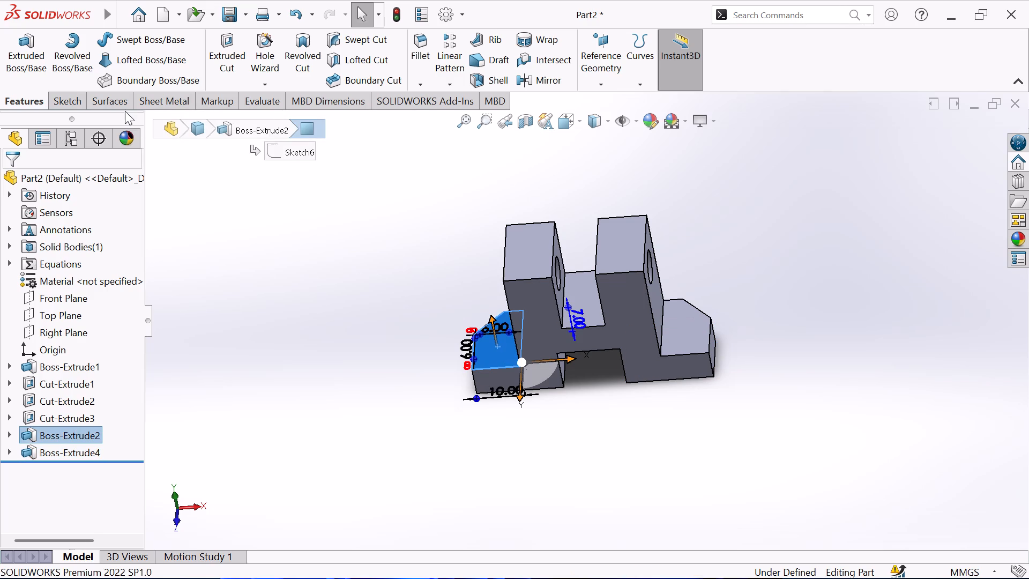
left_click(67, 97)
left_click(20, 51)
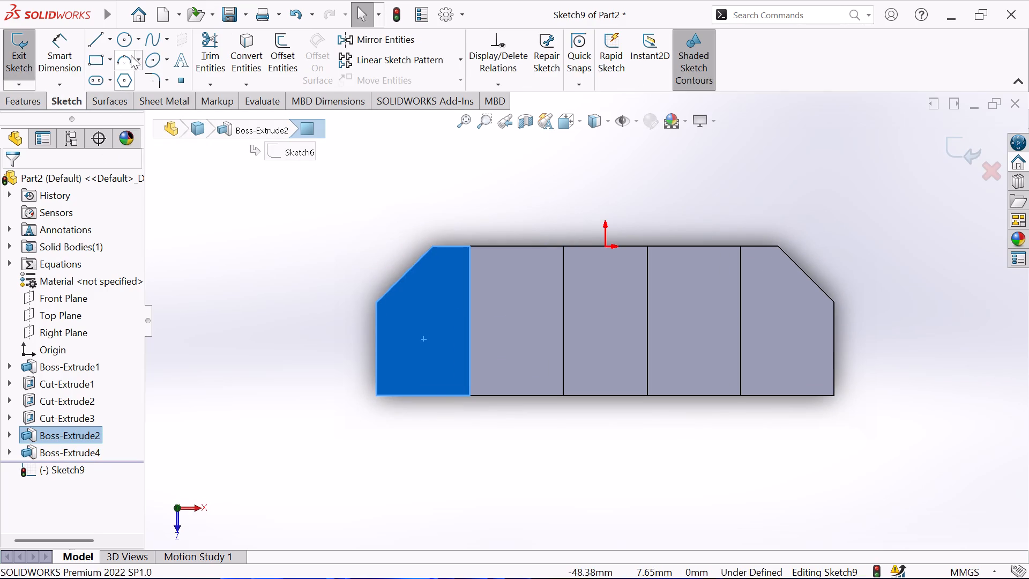
left_click(120, 37)
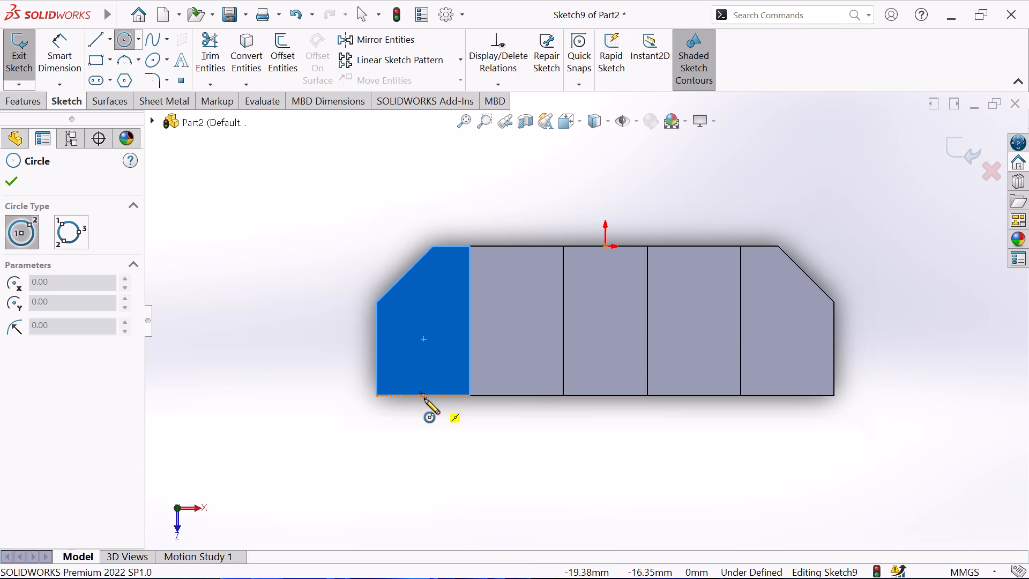
key("Escape")
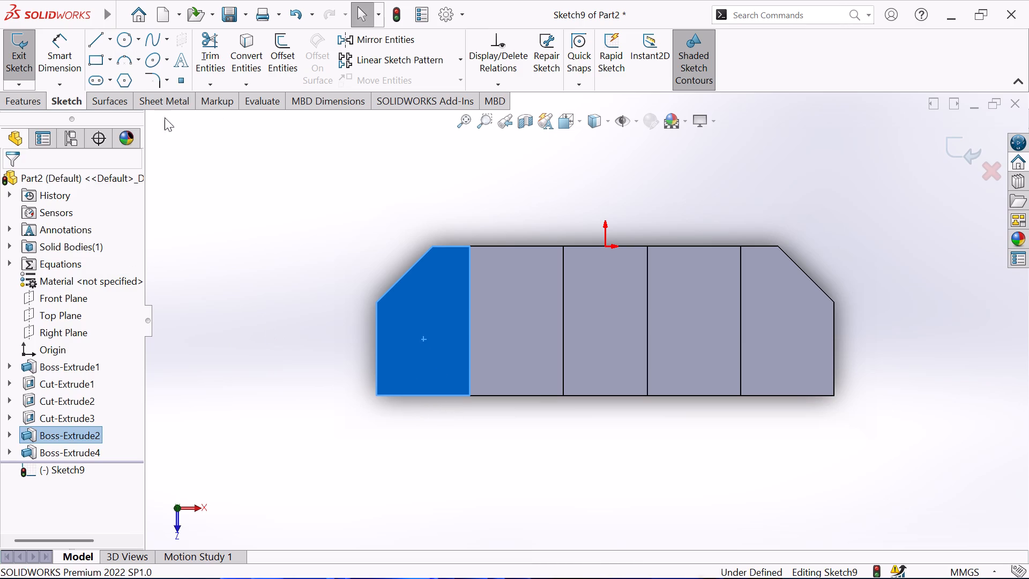
Draw two crossing centerlines on the face: one across from the inner edge's midpoint, one 16 mm long from the unchamfered edge's midpoint.
left_click(108, 36)
left_click(96, 77)
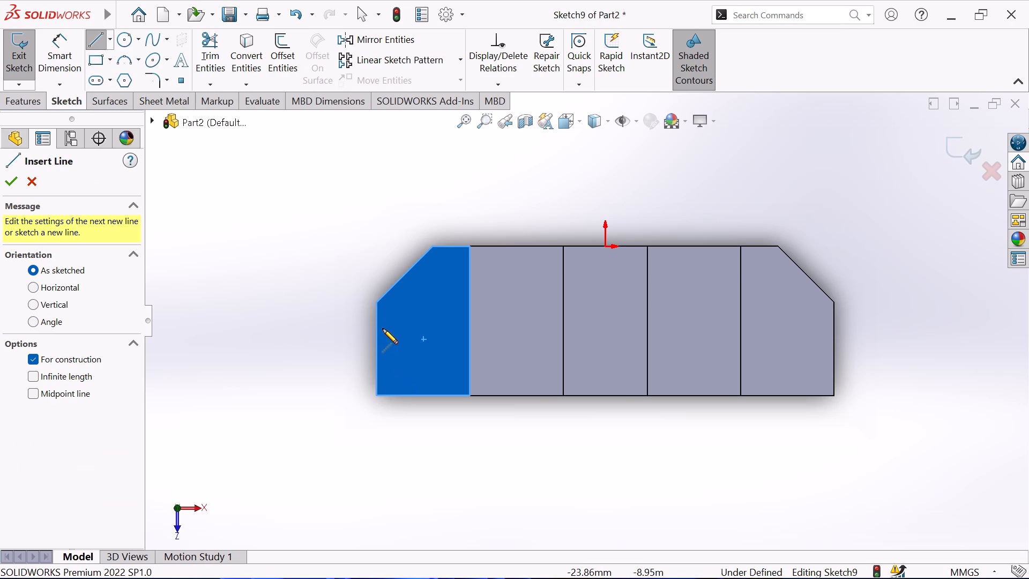
left_click(471, 321)
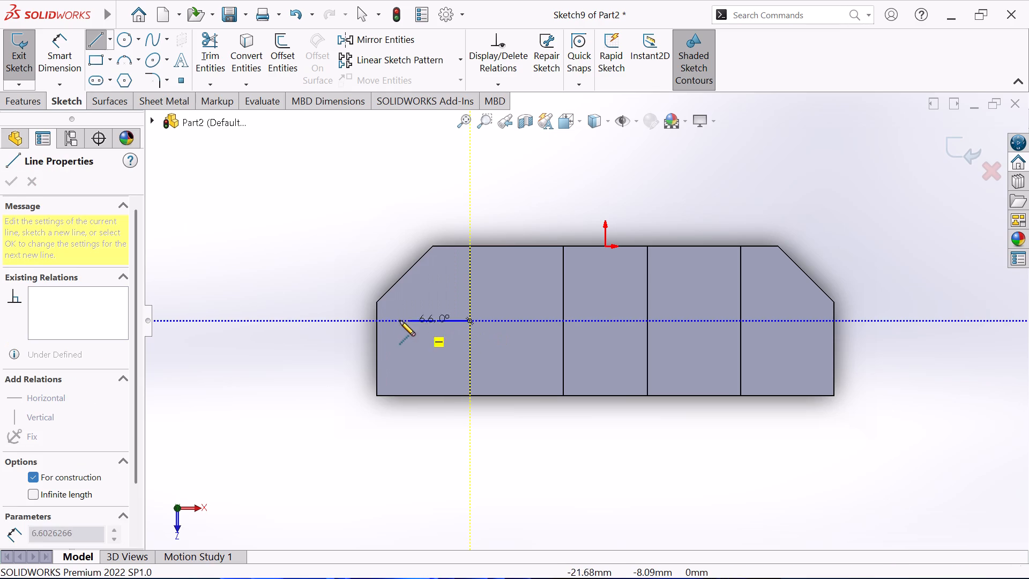
left_click(374, 321)
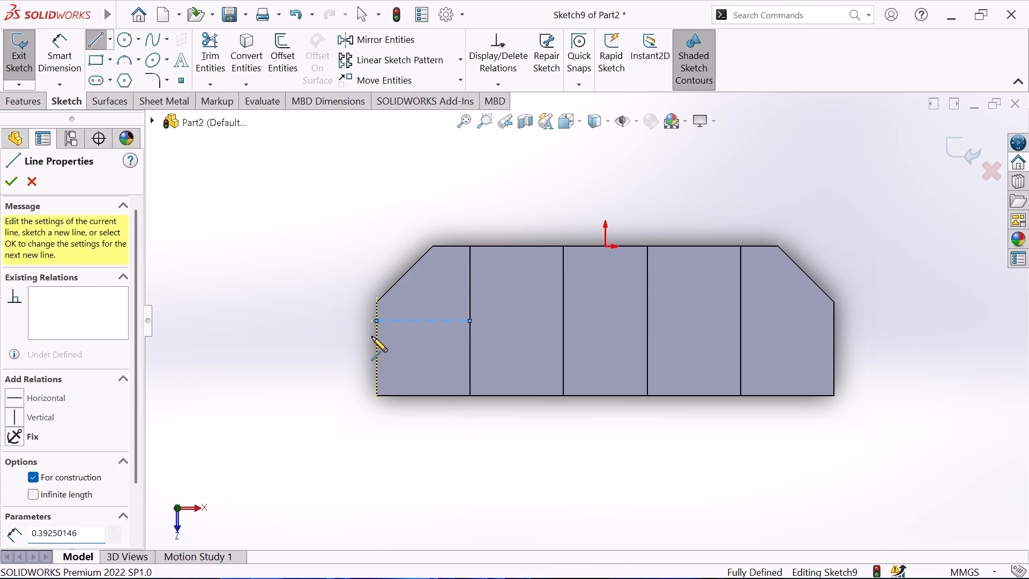
key("Escape")
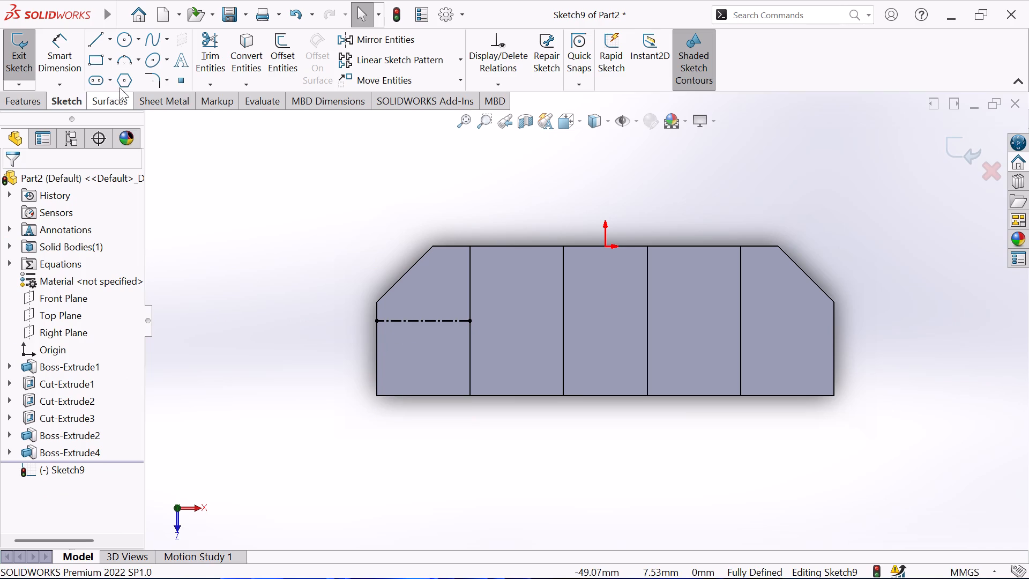
left_click(112, 39)
left_click(102, 81)
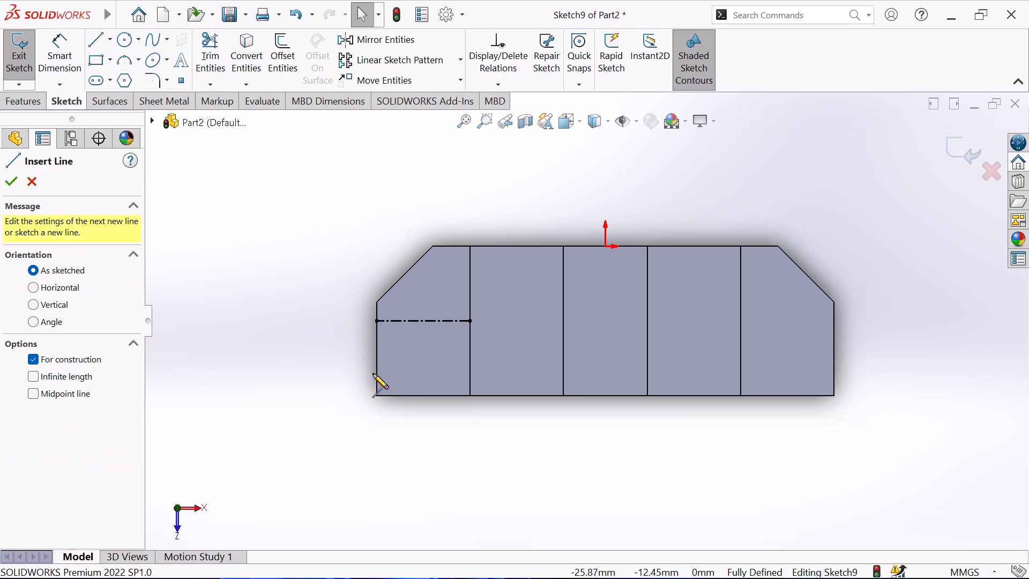
left_click(421, 396)
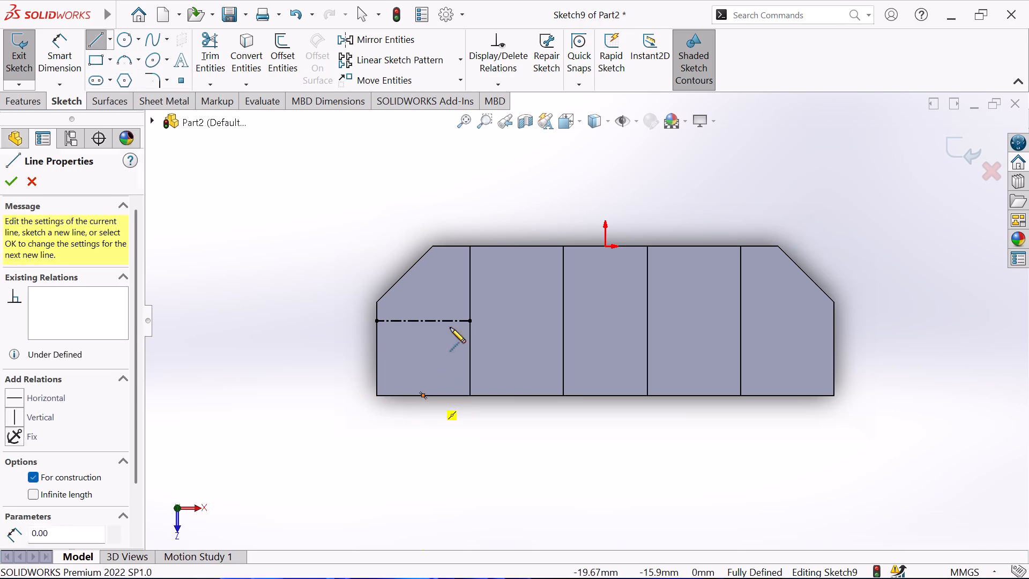
left_click(423, 247)
key("Escape")
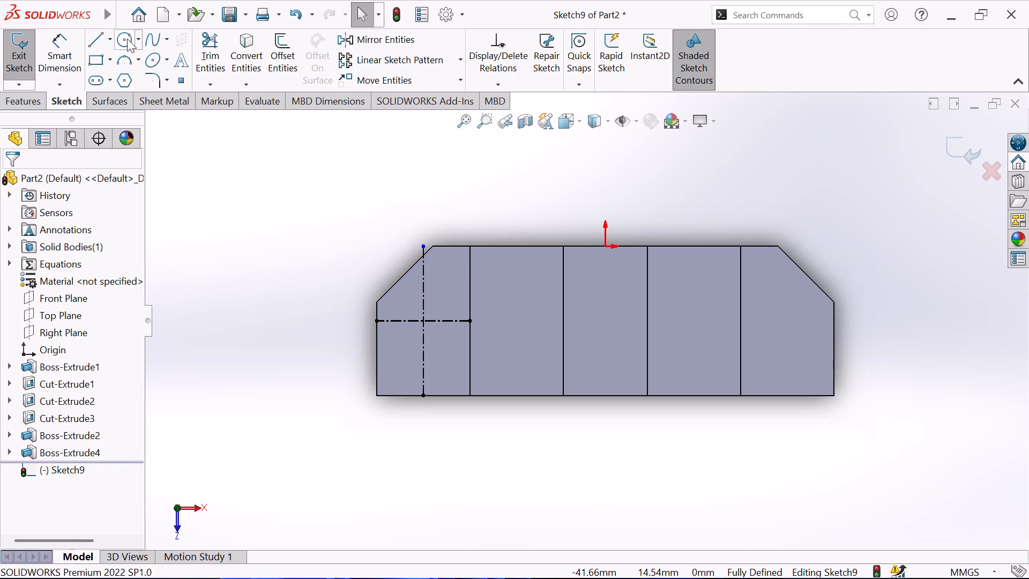
Sketch a circle about 4 mm in diameter centred where the two centerlines cross.
left_click(127, 38)
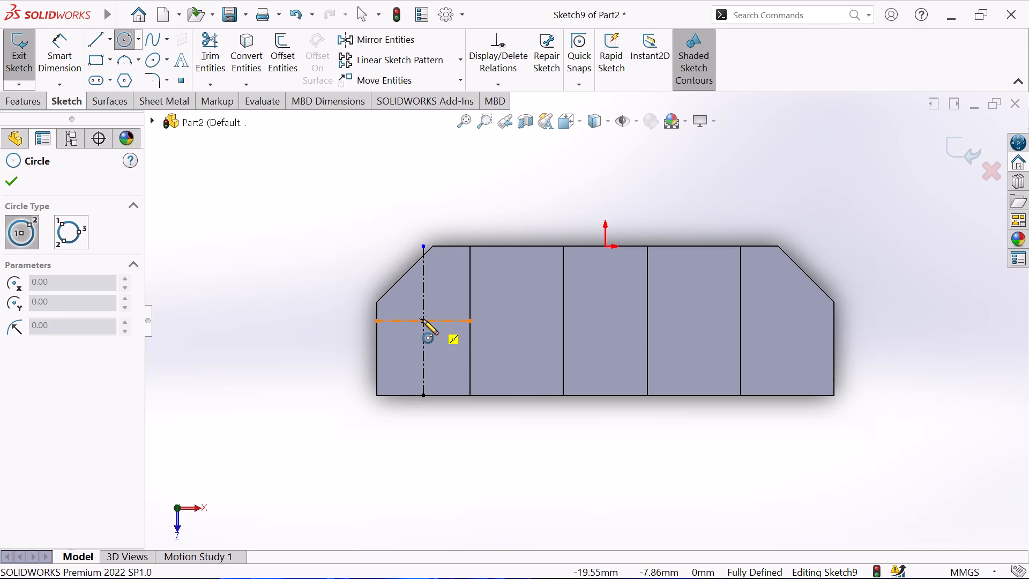
scroll(423, 320, "down", 2)
left_click(441, 321)
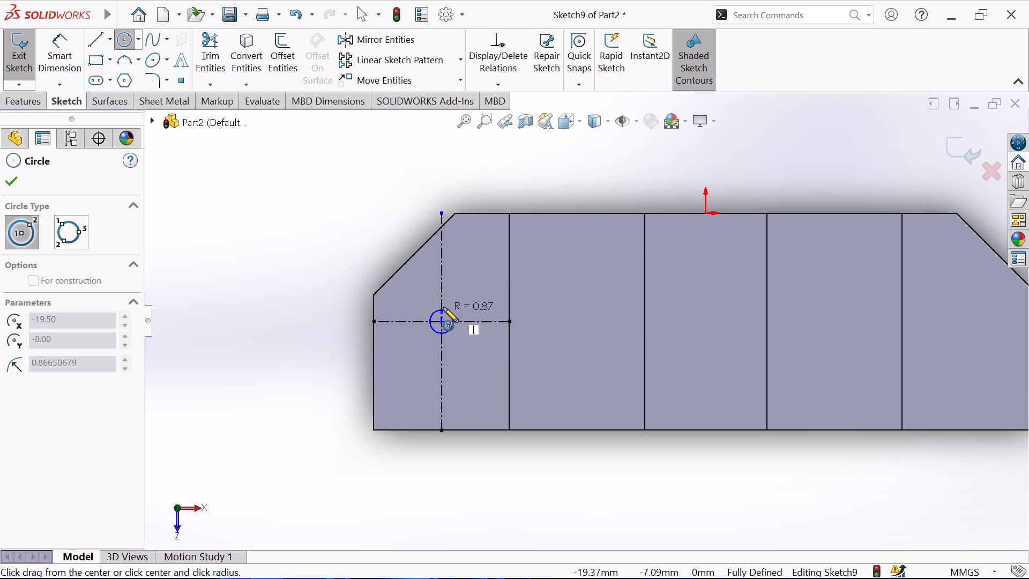
left_click(443, 295)
key("Escape")
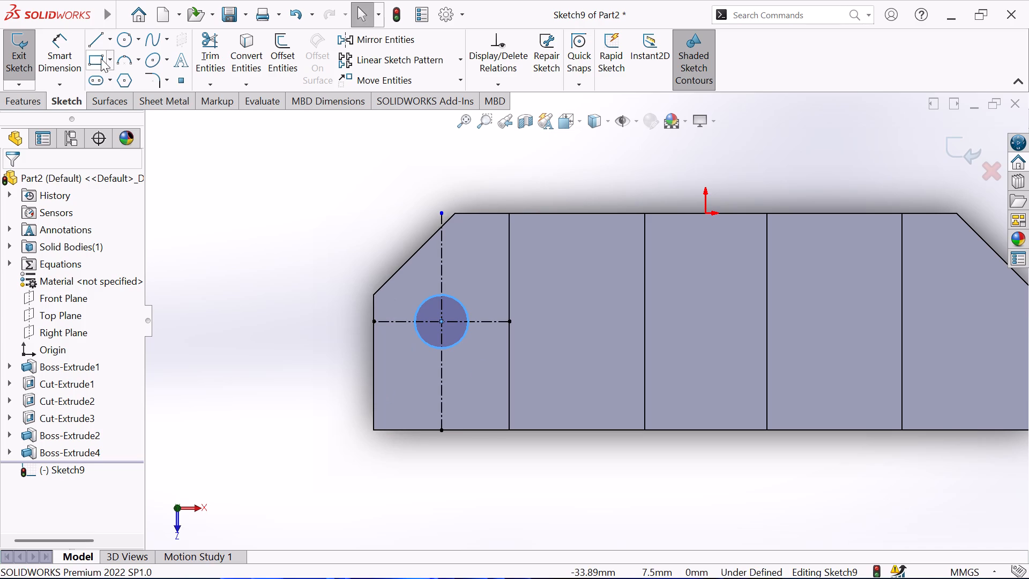
Dimension the circle's diameter as 7 mm and close the sketch.
left_click(54, 44)
left_click(419, 338)
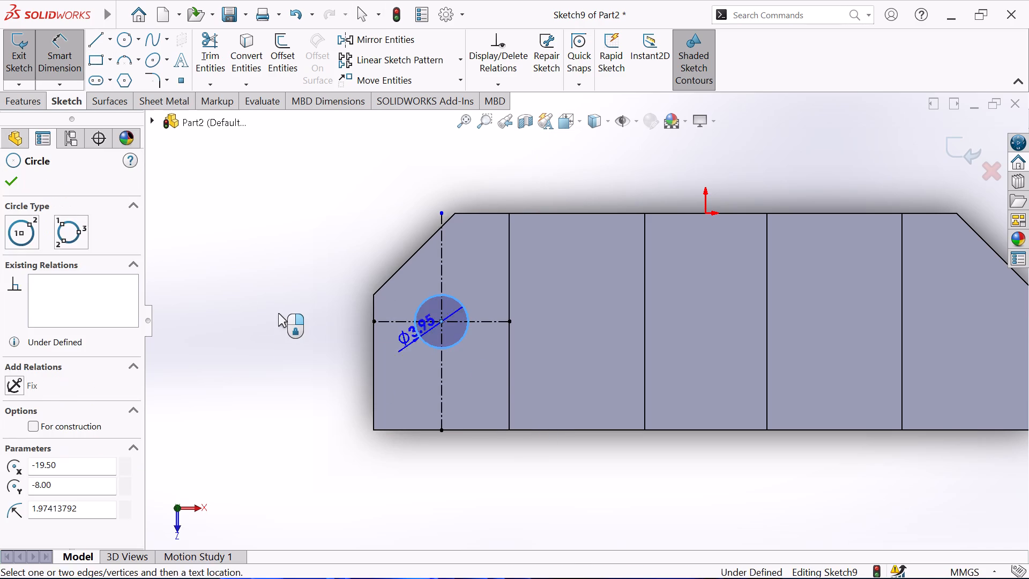
left_click(278, 313)
key("7")
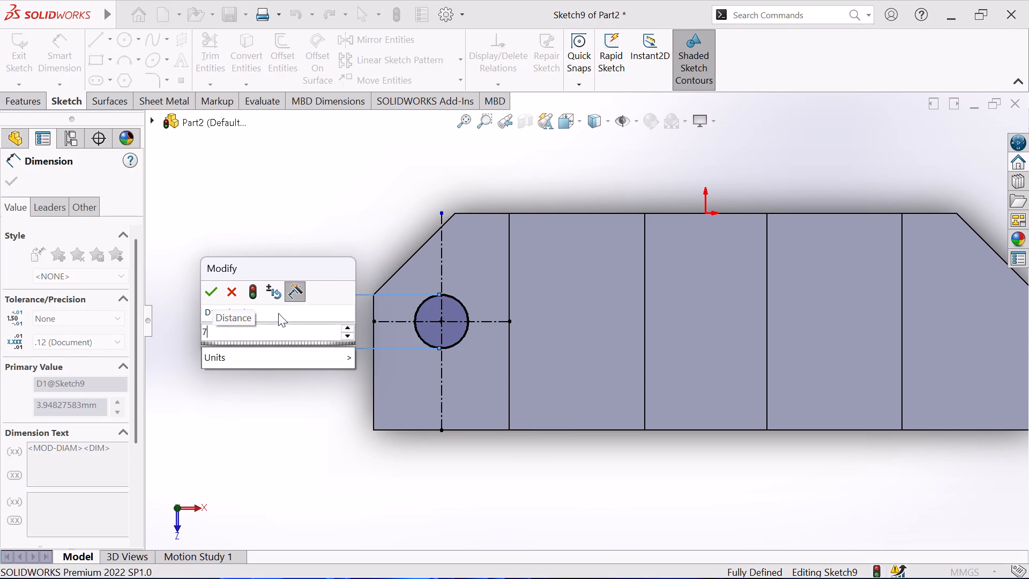
key("Return")
scroll(556, 296, "up", 3)
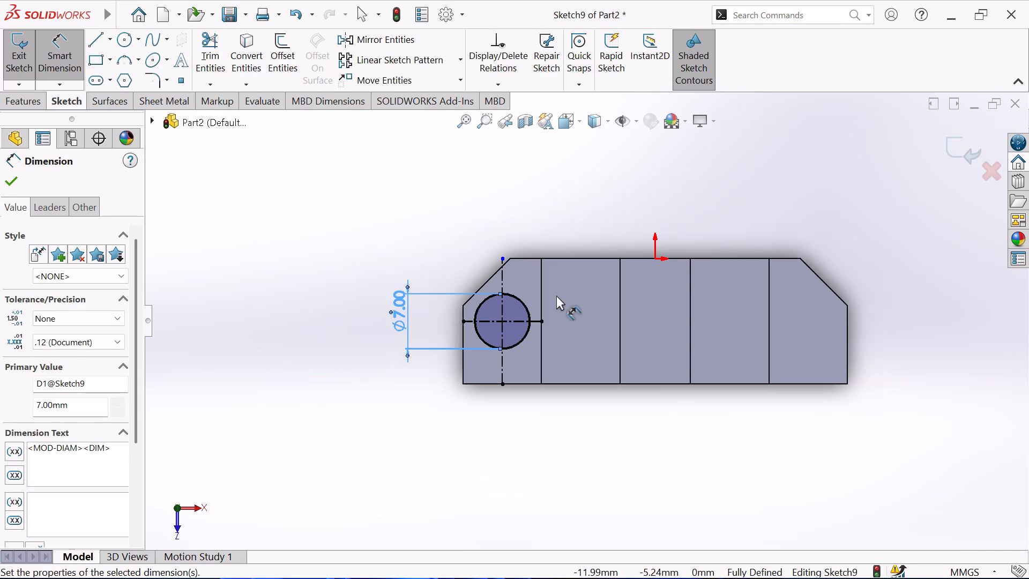
left_click(10, 175)
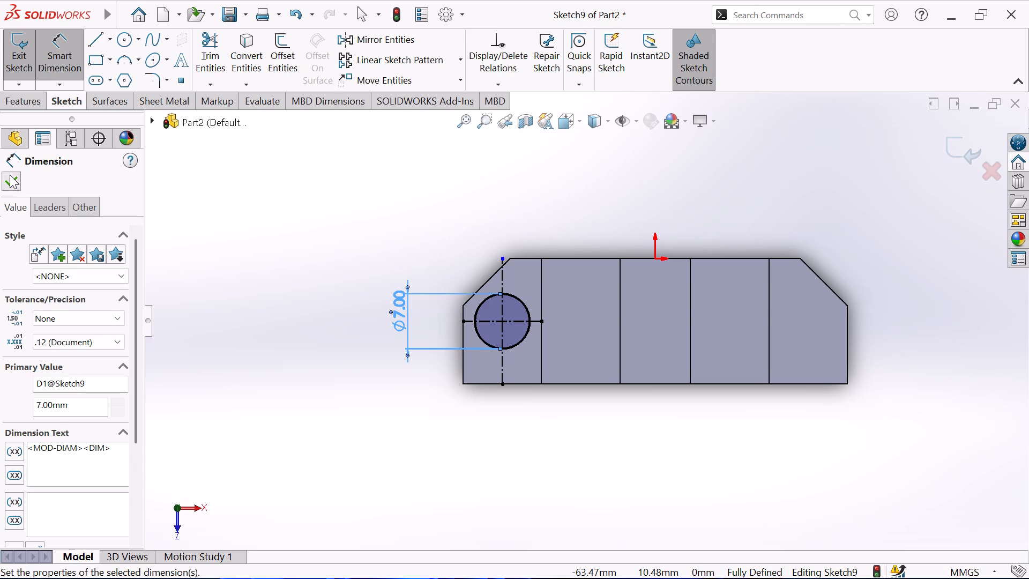
left_click(17, 47)
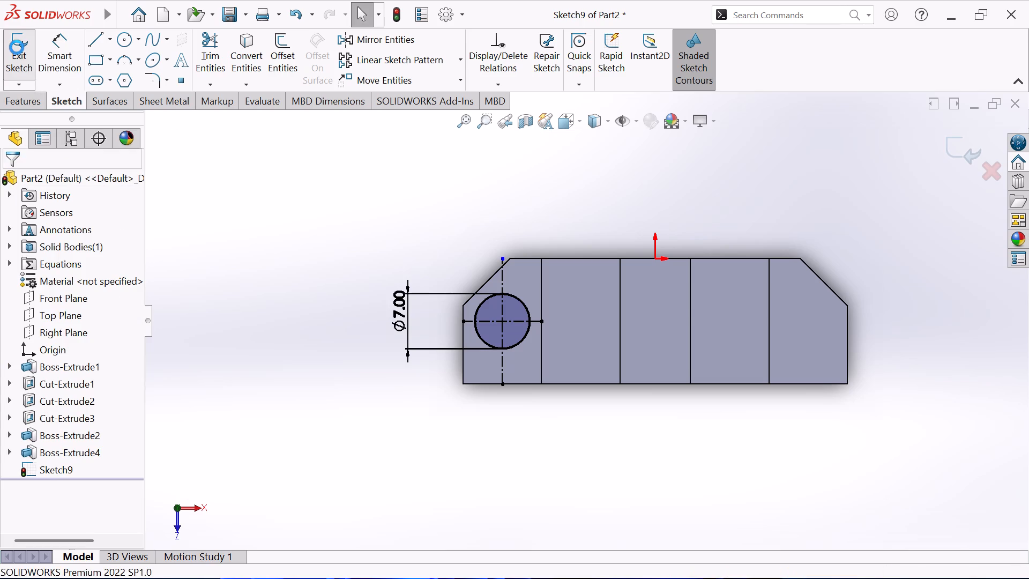
Cut-extrude the circle 7 mm blind through the chamfered extension.
left_click(31, 97)
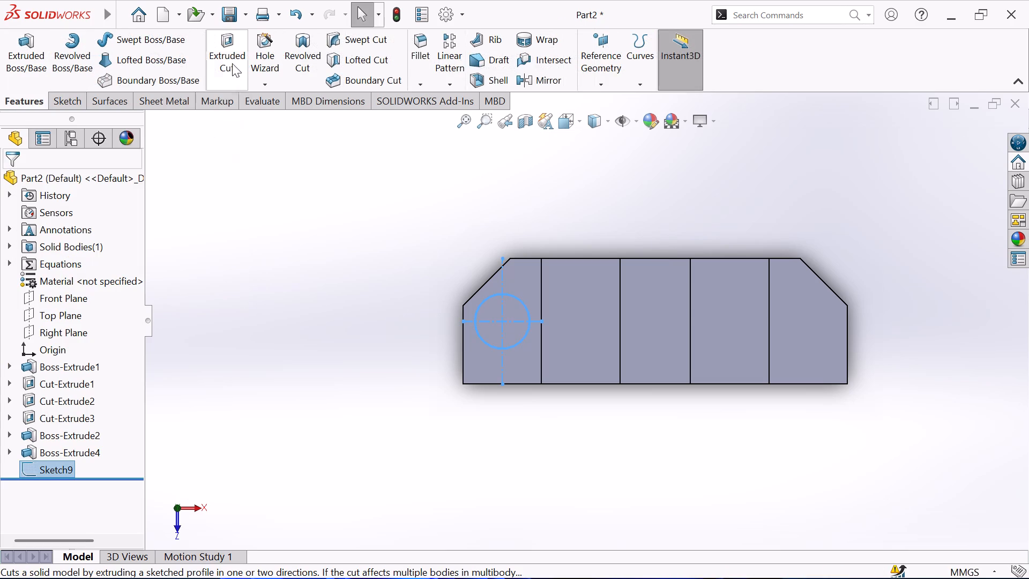
left_click(234, 61)
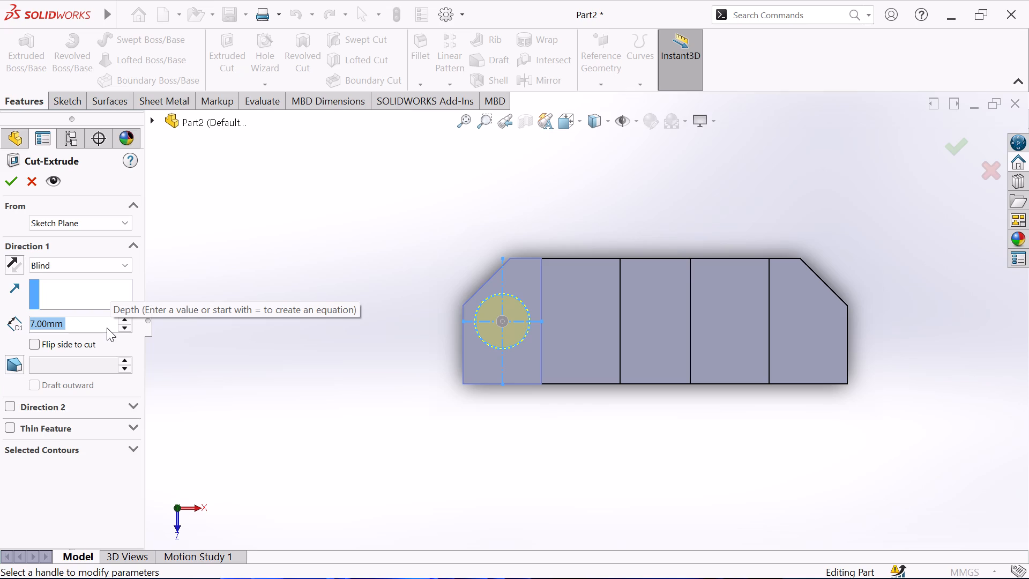
left_click(14, 184)
scroll(355, 295, "up", 2)
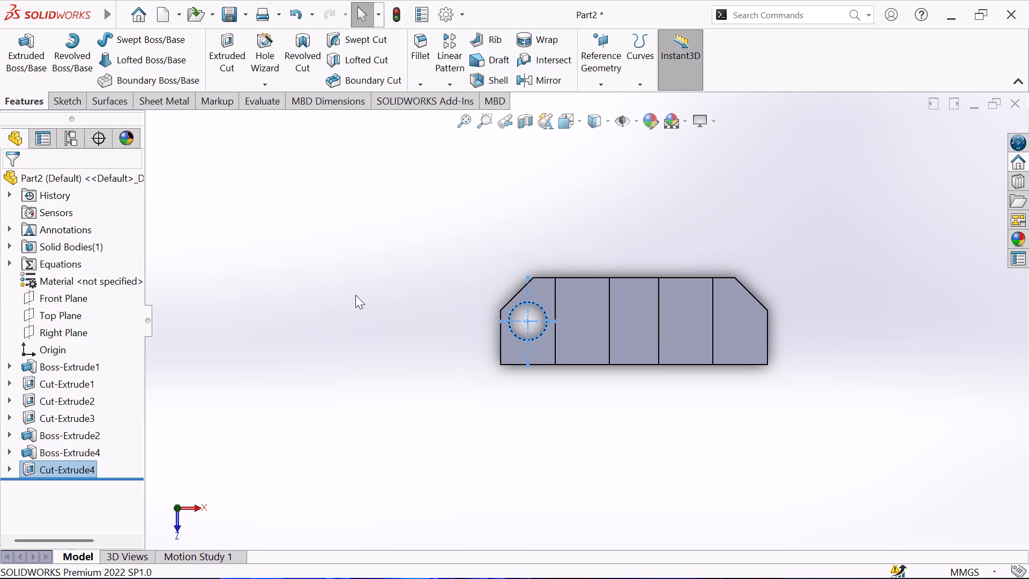
key("Escape")
Start a sketch on the upper face of the opposite chamfered extension, which has no hole.
scroll(398, 303, "down", 1)
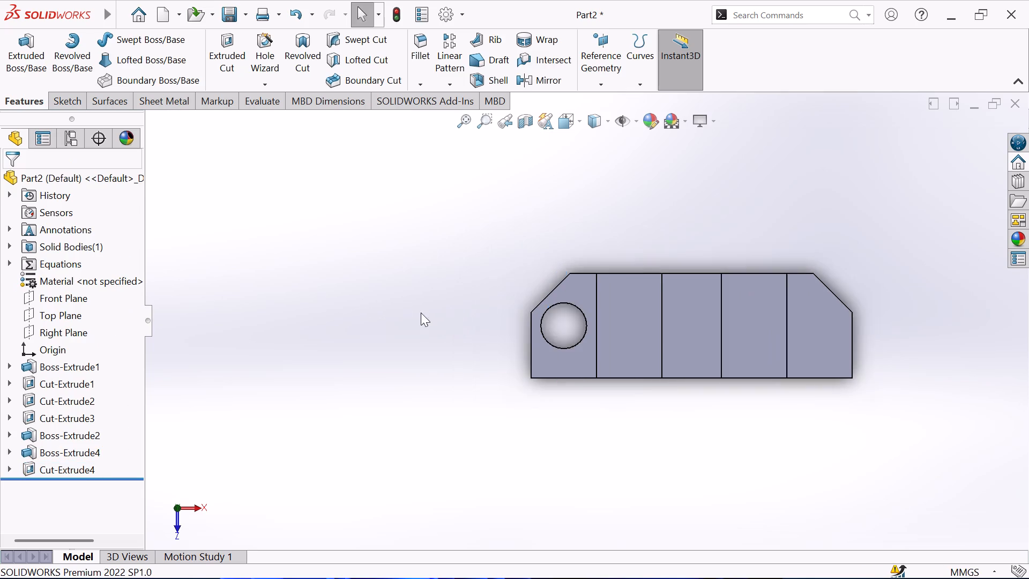
scroll(421, 313, "down", 1)
middle_click_drag(459, 319, 470, 293)
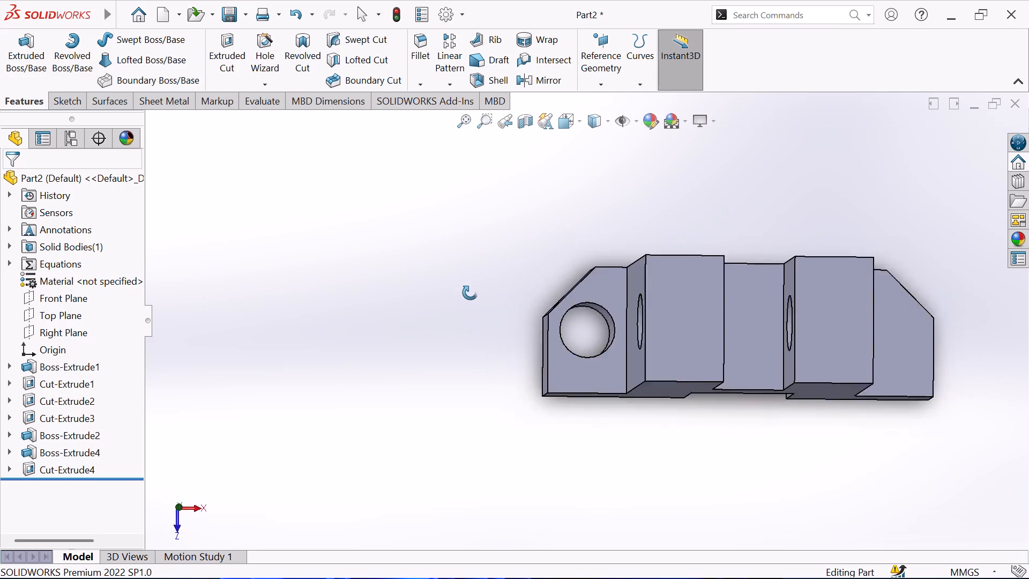
middle_click_drag(470, 293, 459, 291)
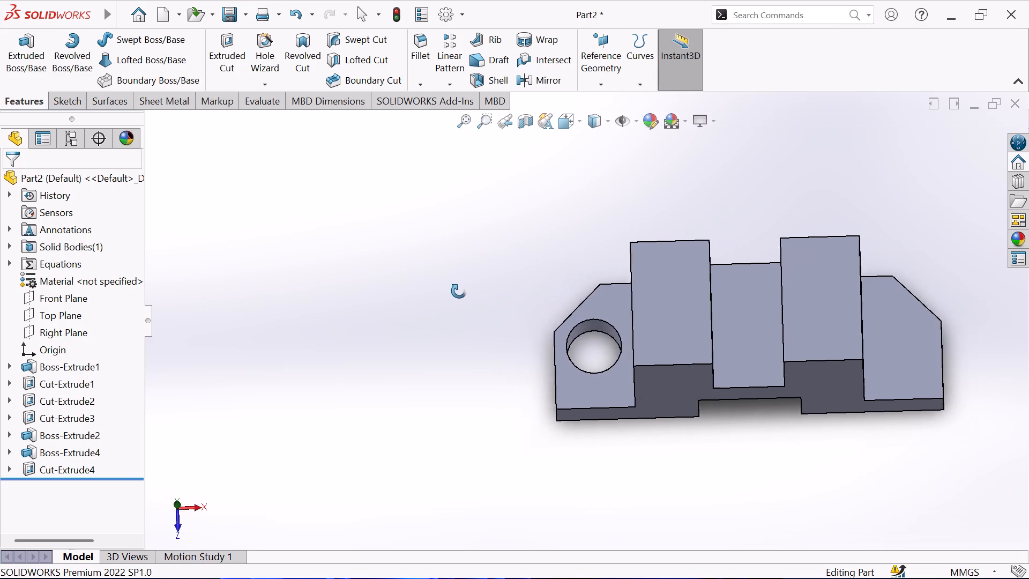
middle_click_drag(459, 291, 456, 293)
left_click(938, 375)
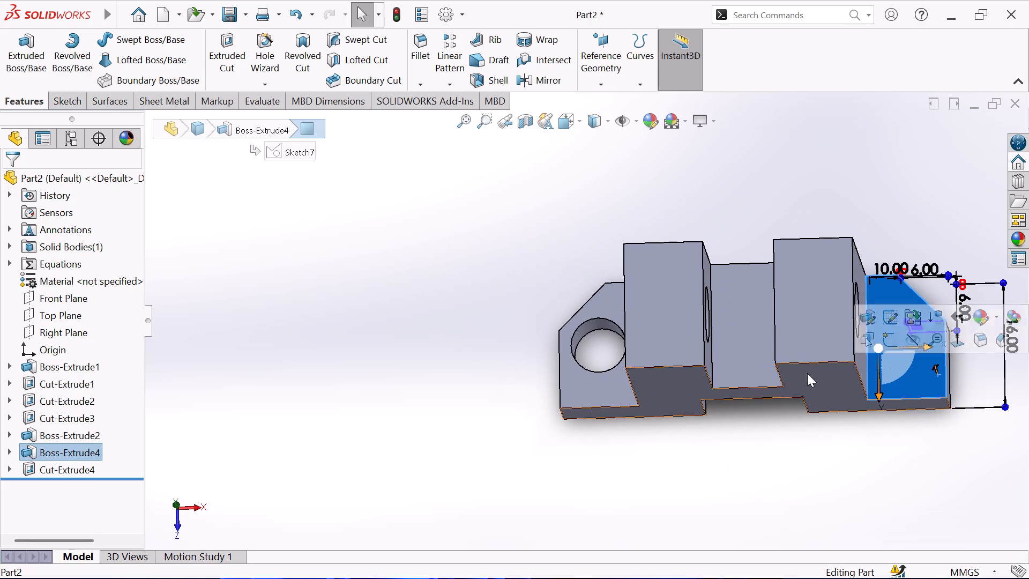
left_click(71, 103)
left_click(29, 57)
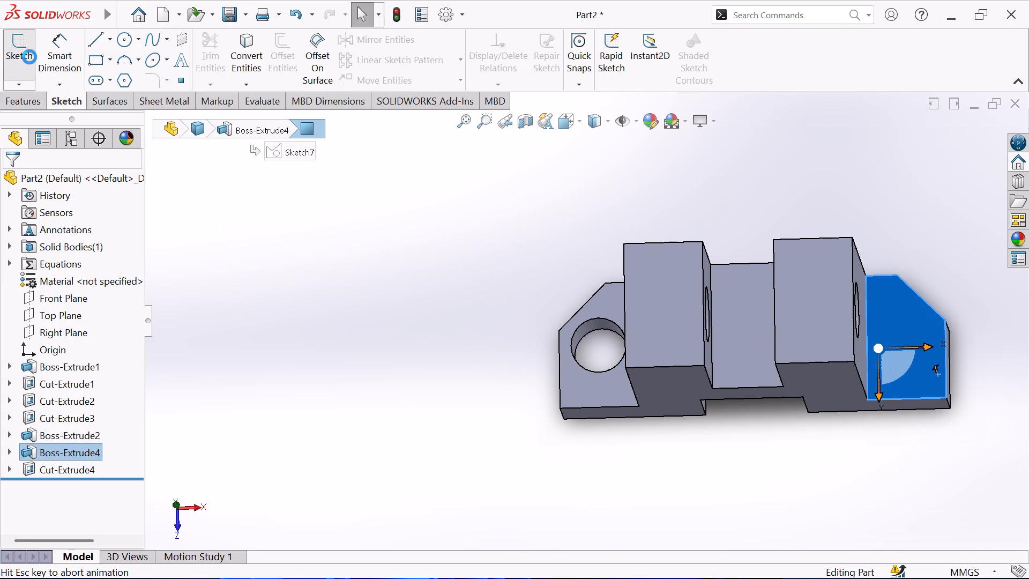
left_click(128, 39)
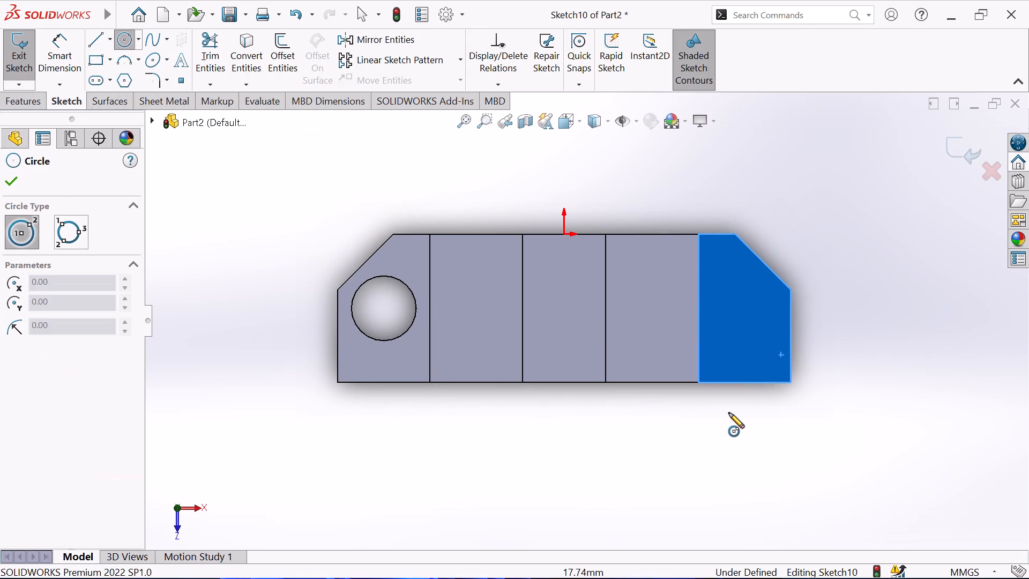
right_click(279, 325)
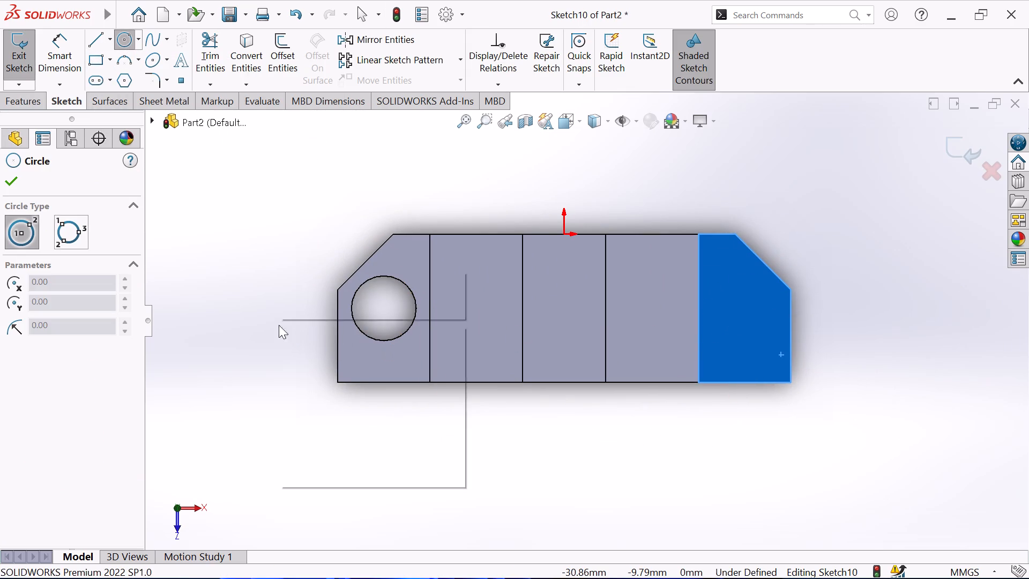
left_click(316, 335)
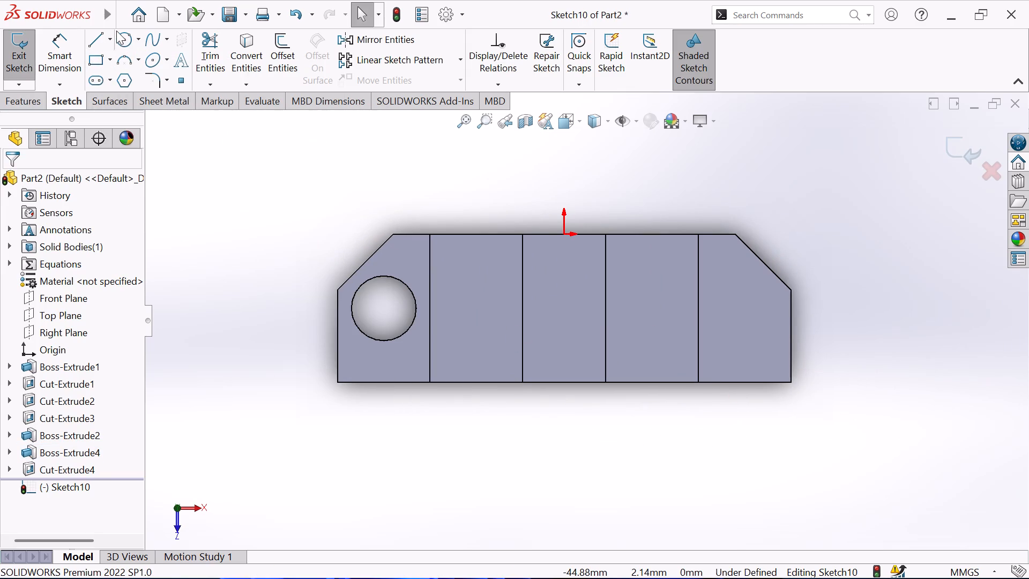
Sketch a horizontal centerline 44 mm long from the existing hole's centre to the outer edge of the opposite extension.
left_click(113, 42)
left_click(97, 79)
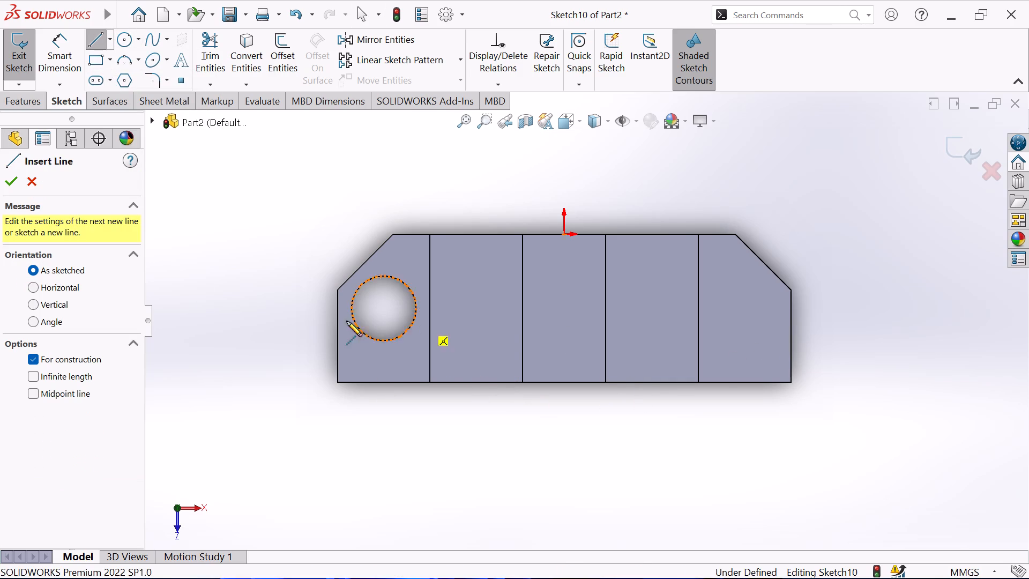
left_click(384, 308)
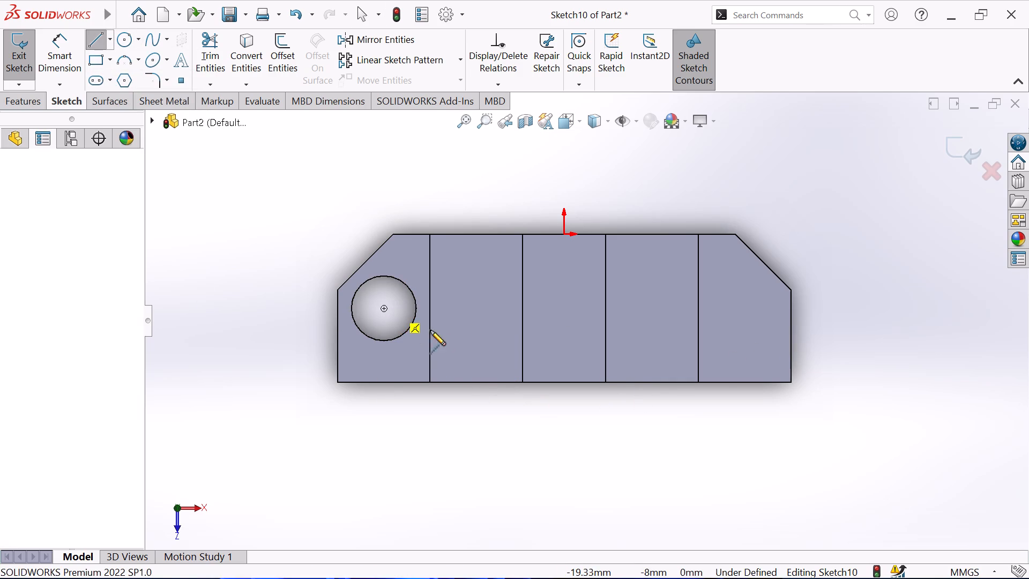
left_click(791, 307)
right_click(860, 332)
left_click(894, 344)
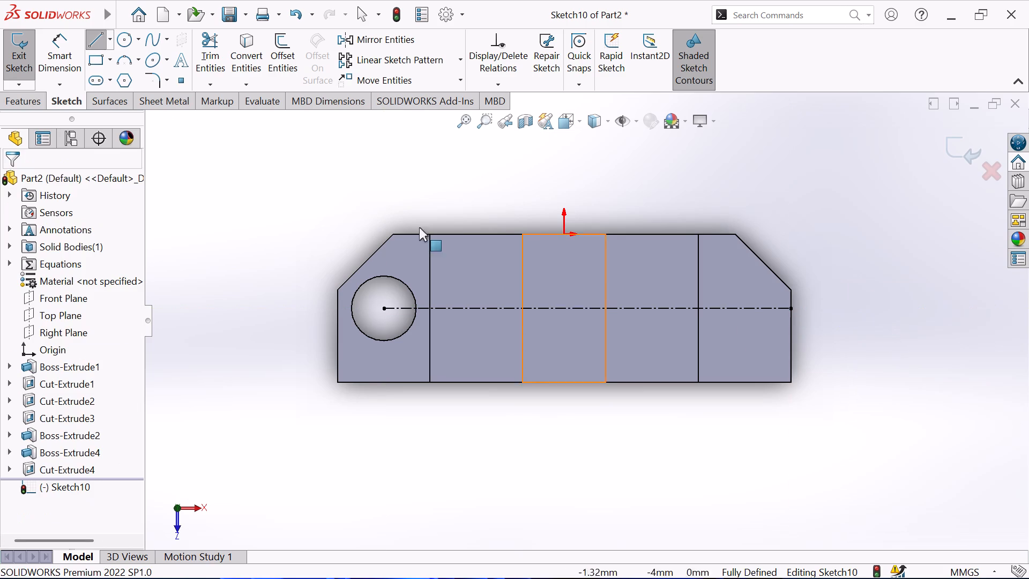
Sketch a vertical centerline across the extension from the midpoint of the edge opposite the chamfer to the level of the far edge.
left_click(110, 40)
left_click(96, 78)
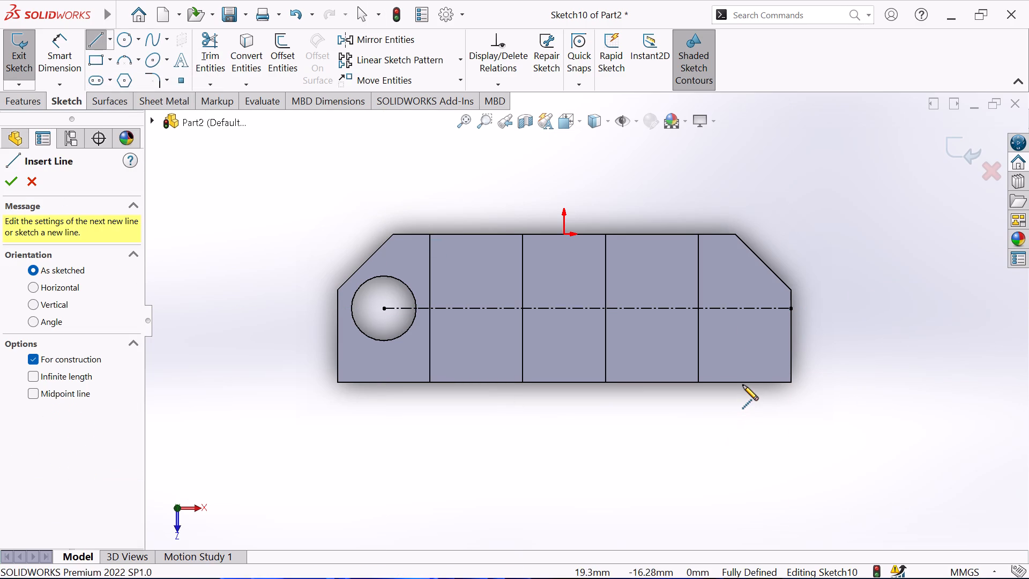
left_click(746, 382)
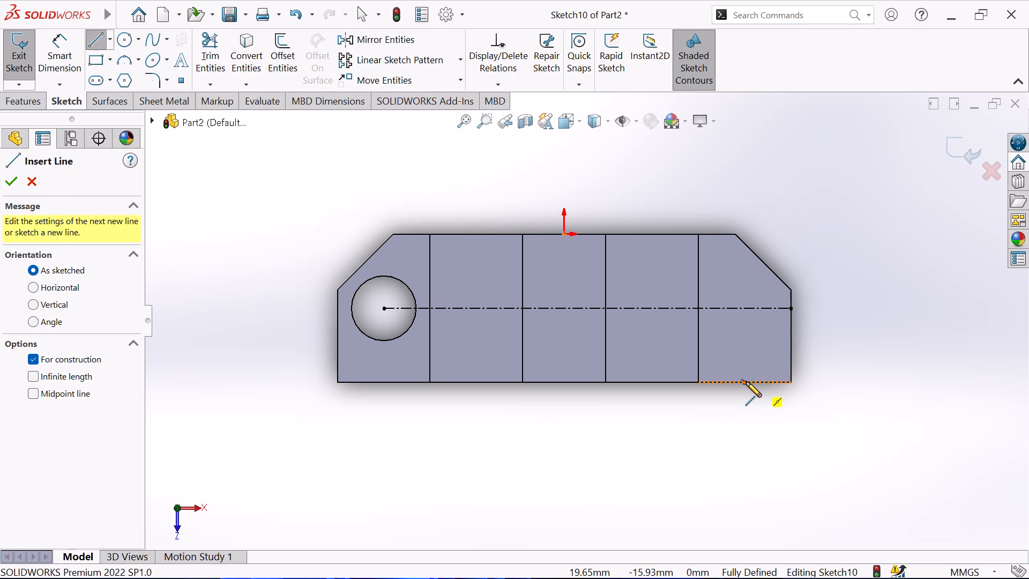
left_click(747, 234)
right_click(816, 268)
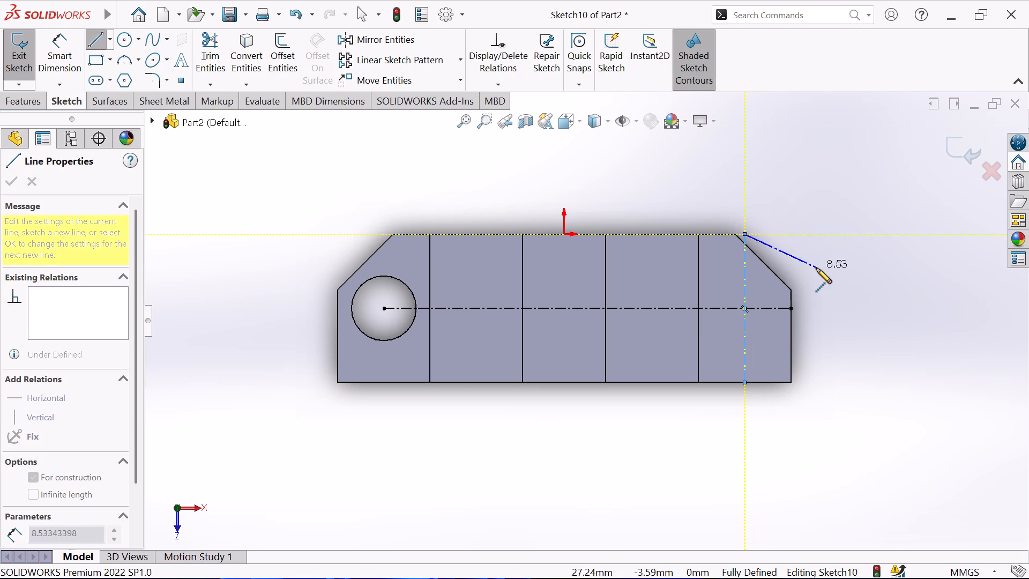
left_click(866, 282)
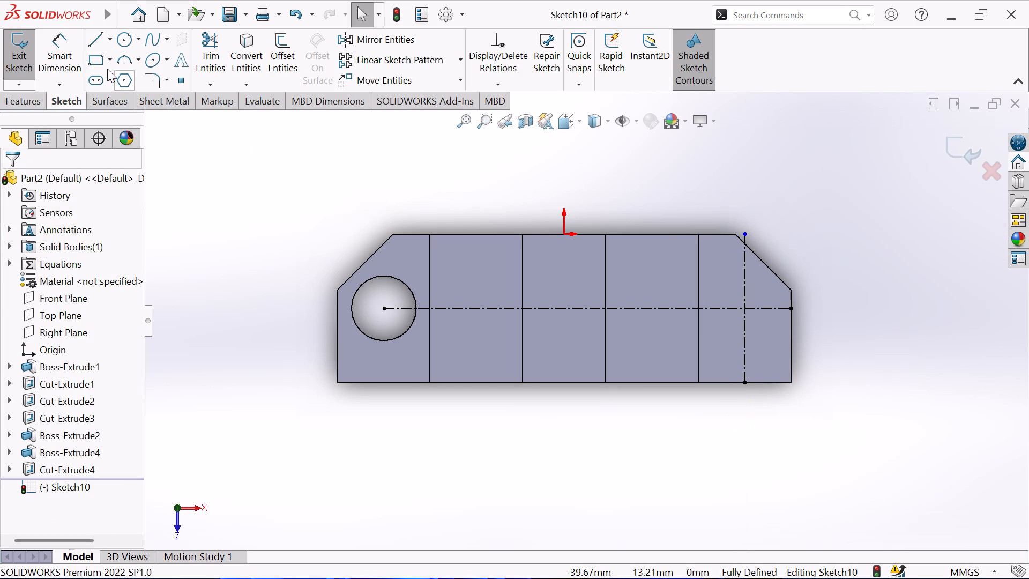
Sketch a circle about 6 mm in diameter centred where the two centerlines cross.
left_click(118, 40)
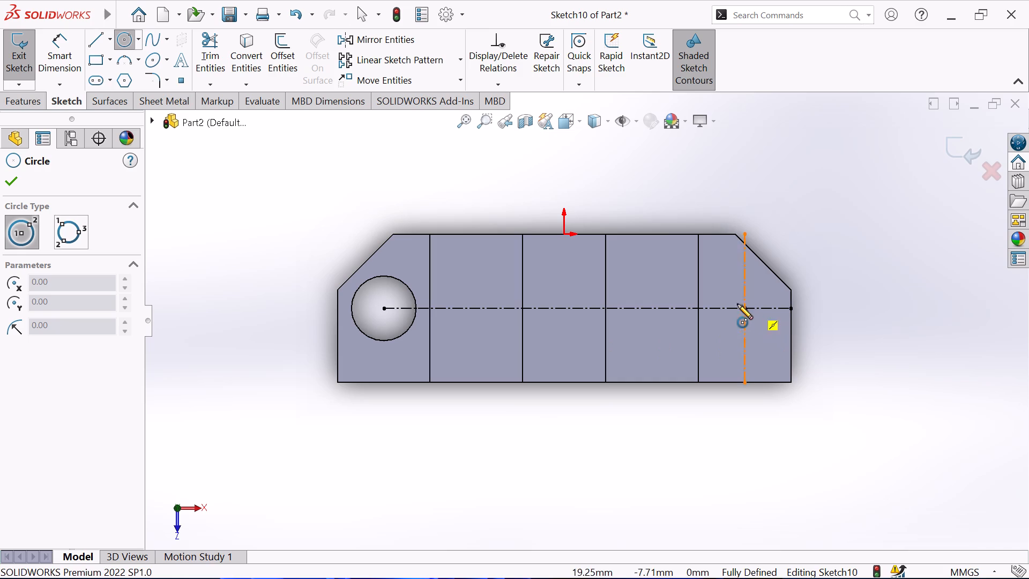
left_click(745, 308)
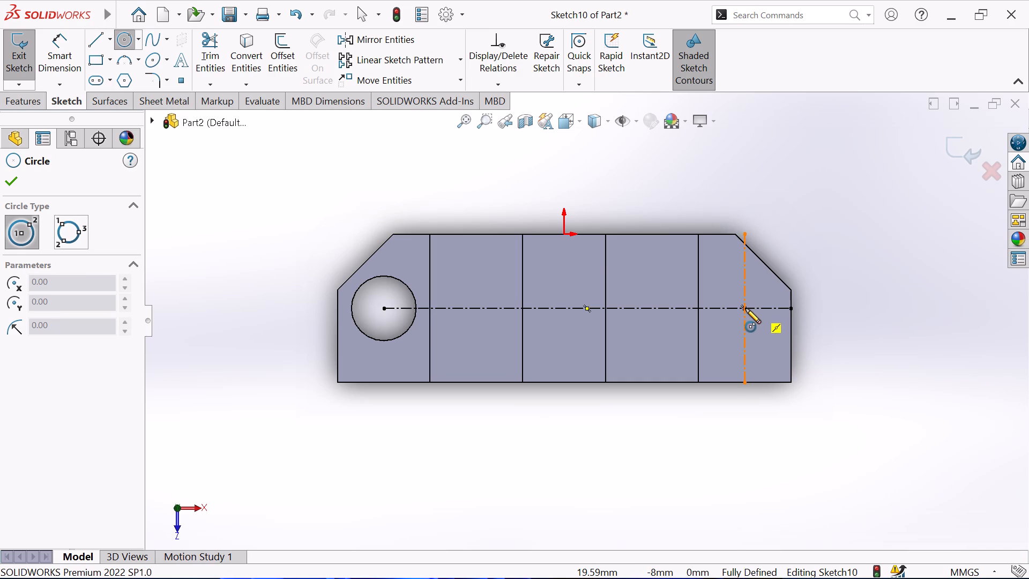
left_click(741, 280)
right_click(907, 314)
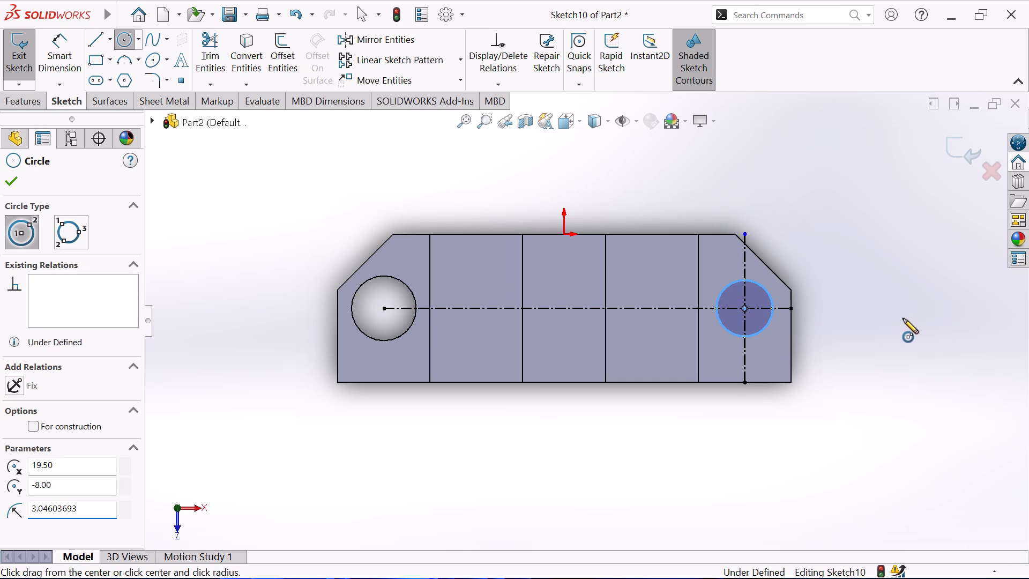
left_click(899, 328)
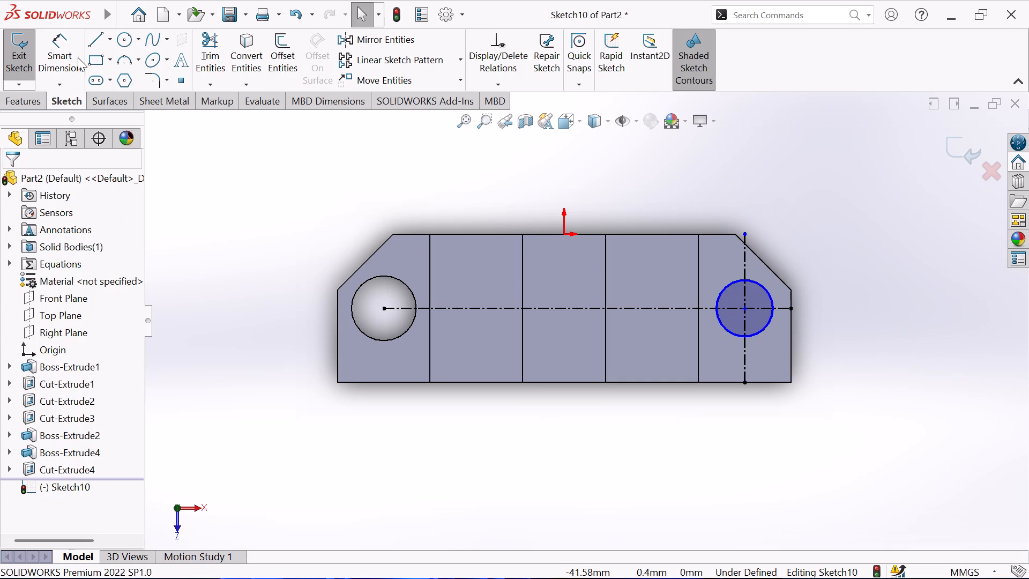
Dimension the circle's diameter as 7 mm.
left_click(66, 44)
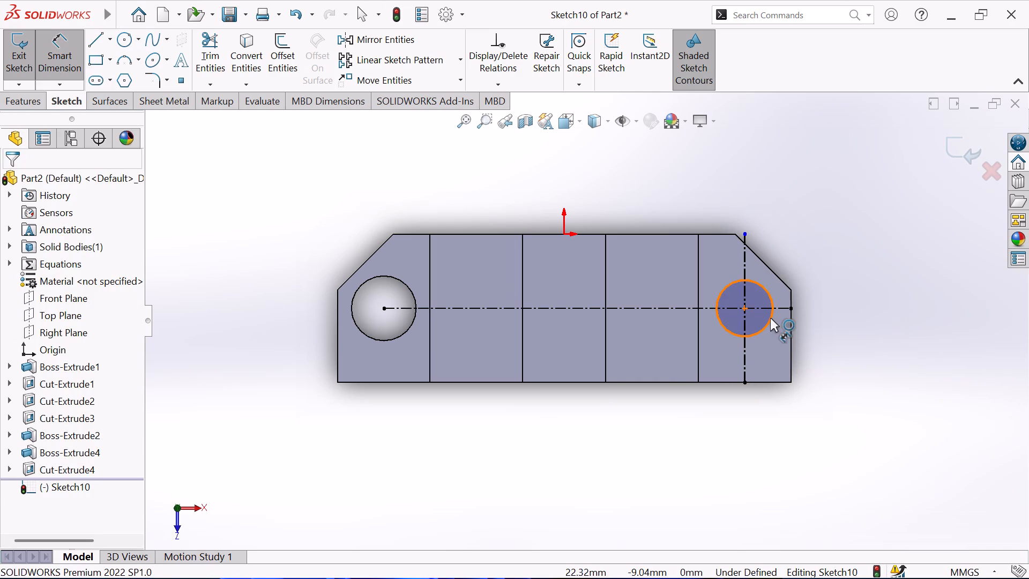
left_click(770, 318)
left_click(840, 305)
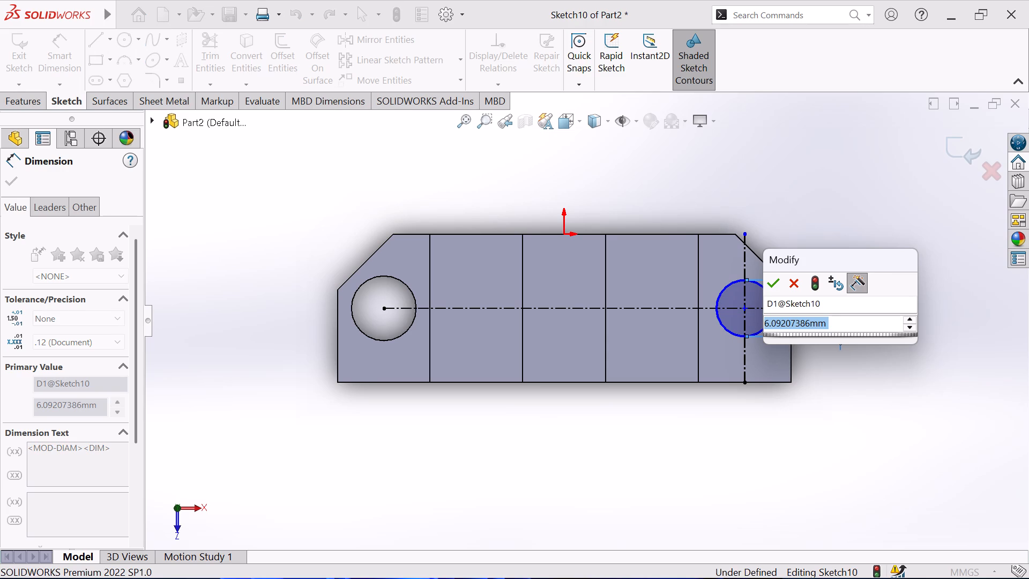
key("7")
key("Return")
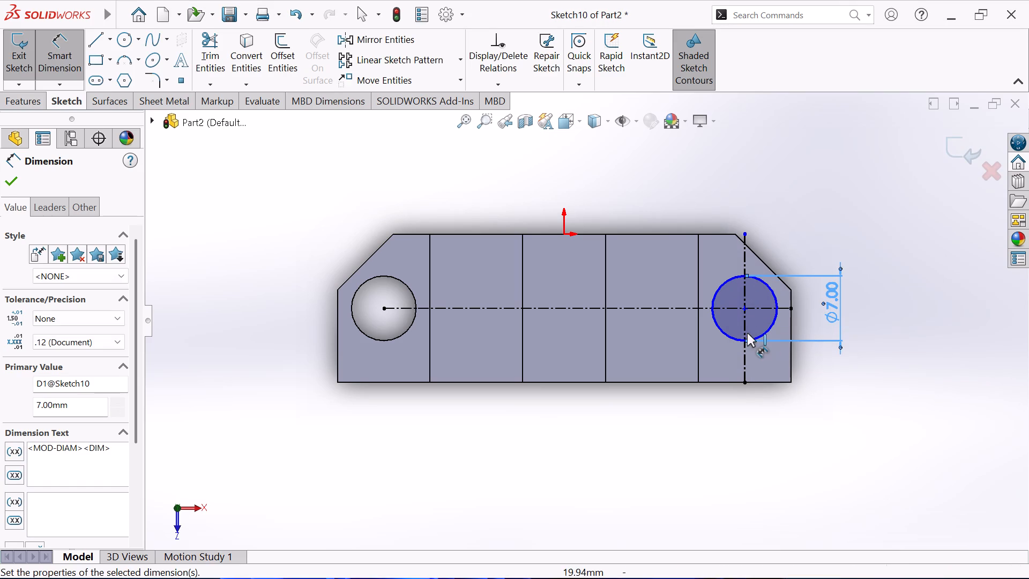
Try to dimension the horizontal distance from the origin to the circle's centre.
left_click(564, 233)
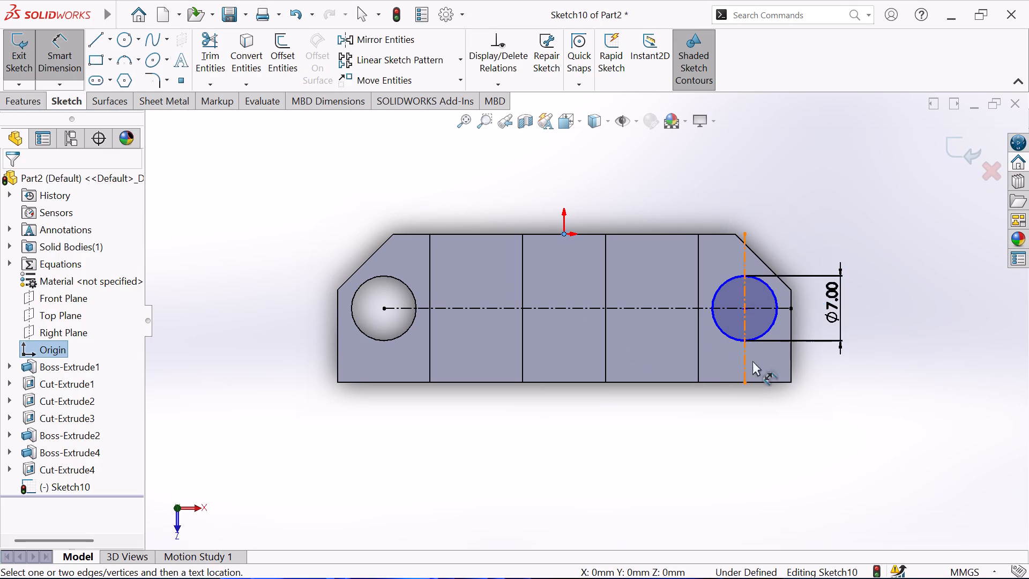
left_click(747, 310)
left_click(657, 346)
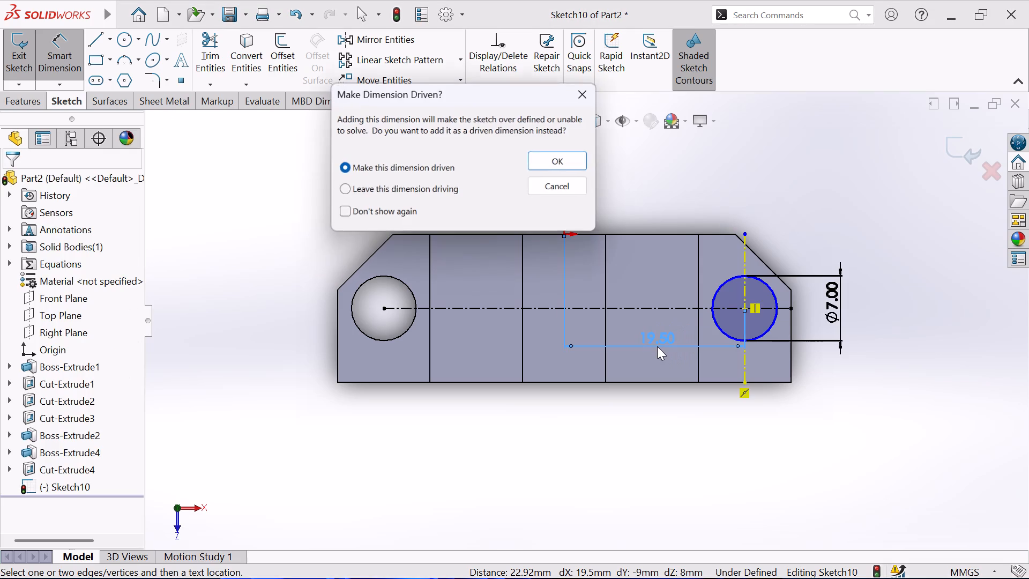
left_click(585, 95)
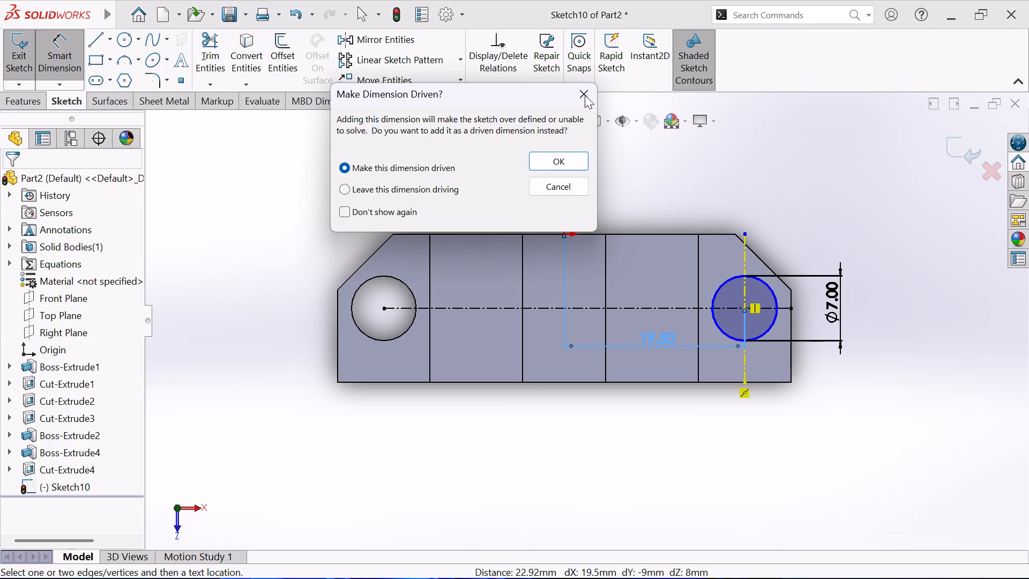
Dimension the circle's centre 8 mm from the extension edge opposite the chamfer and close the sketch.
left_click(762, 381)
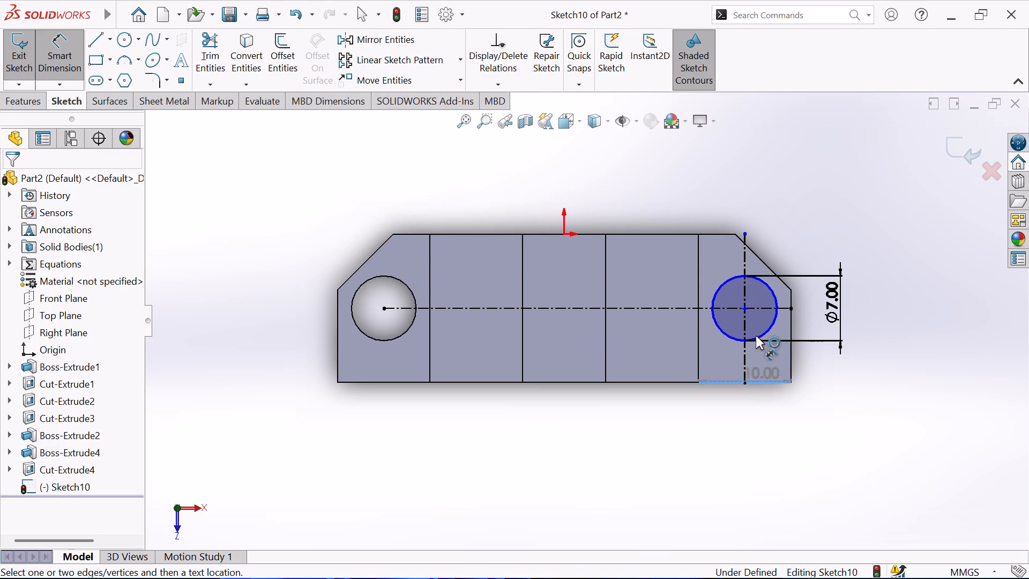
left_click(745, 309)
left_click(724, 340)
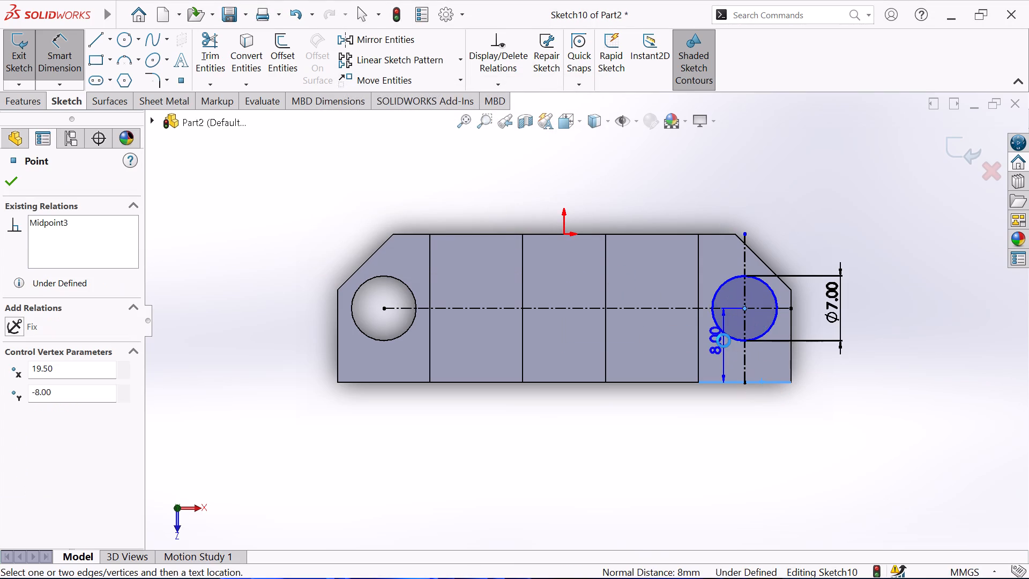
left_click(661, 325)
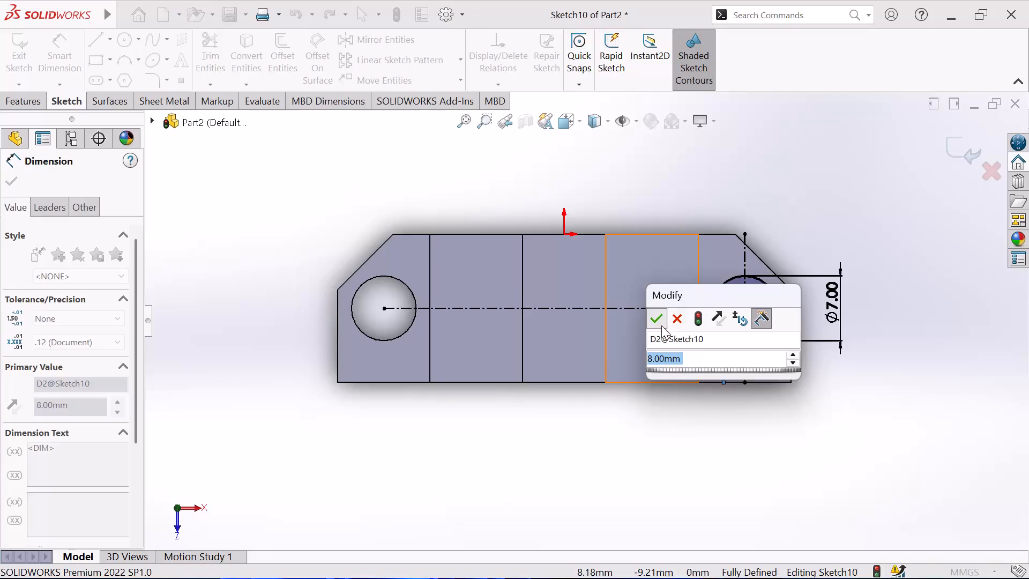
right_click(644, 417)
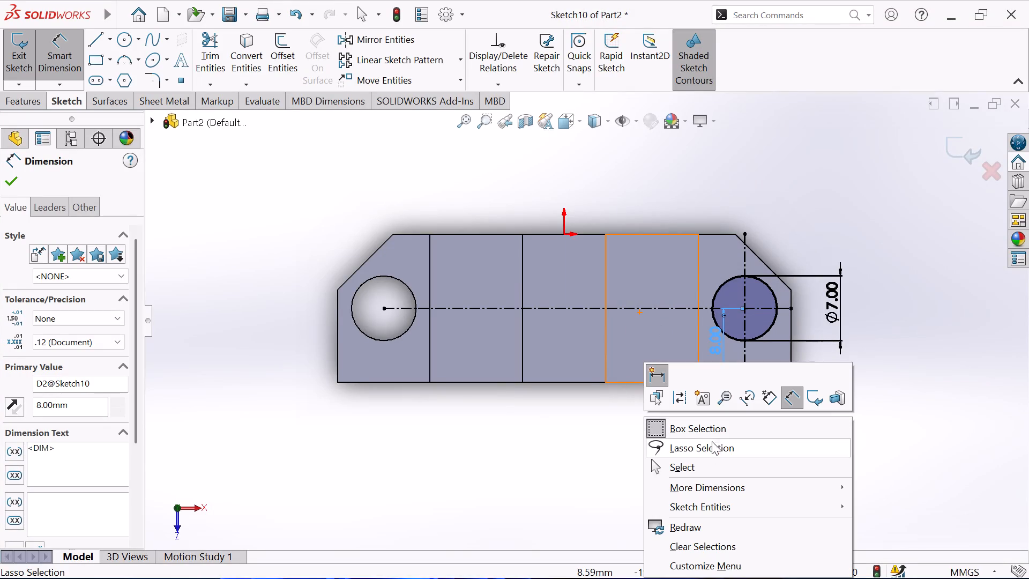
left_click(704, 467)
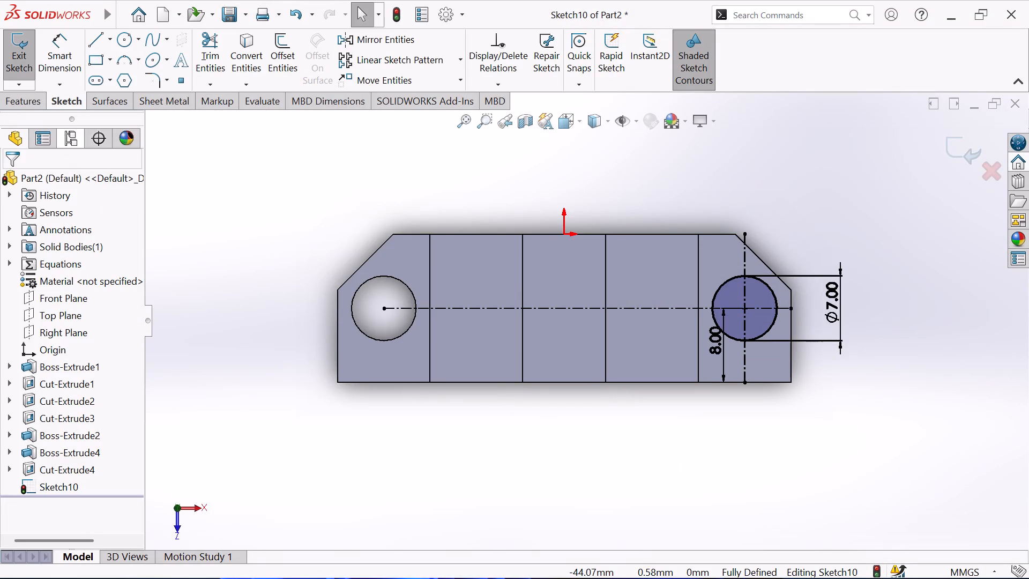
left_click(30, 49)
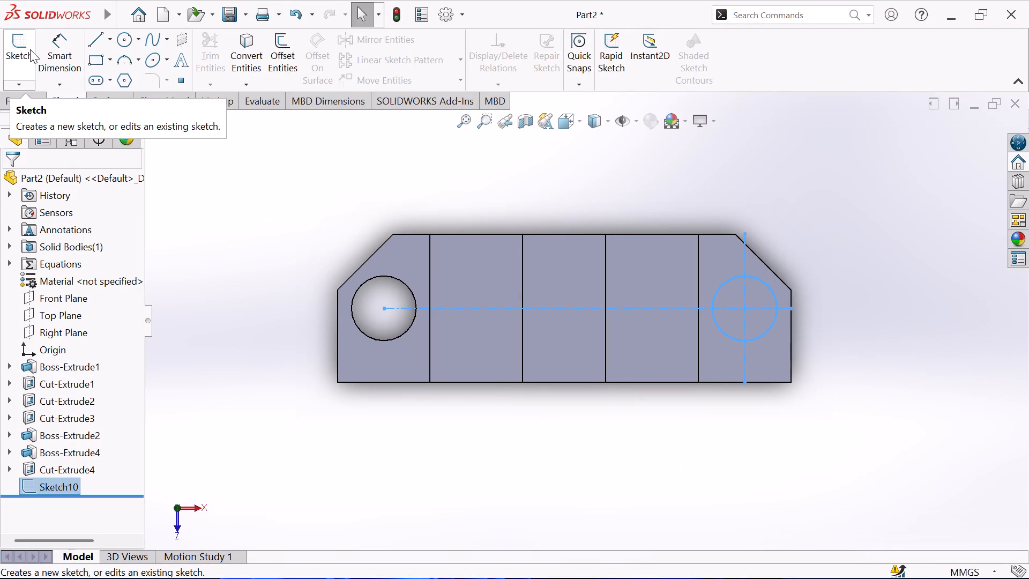
Cut-extrude the sketched circle through the chamfered extension.
left_click(23, 106)
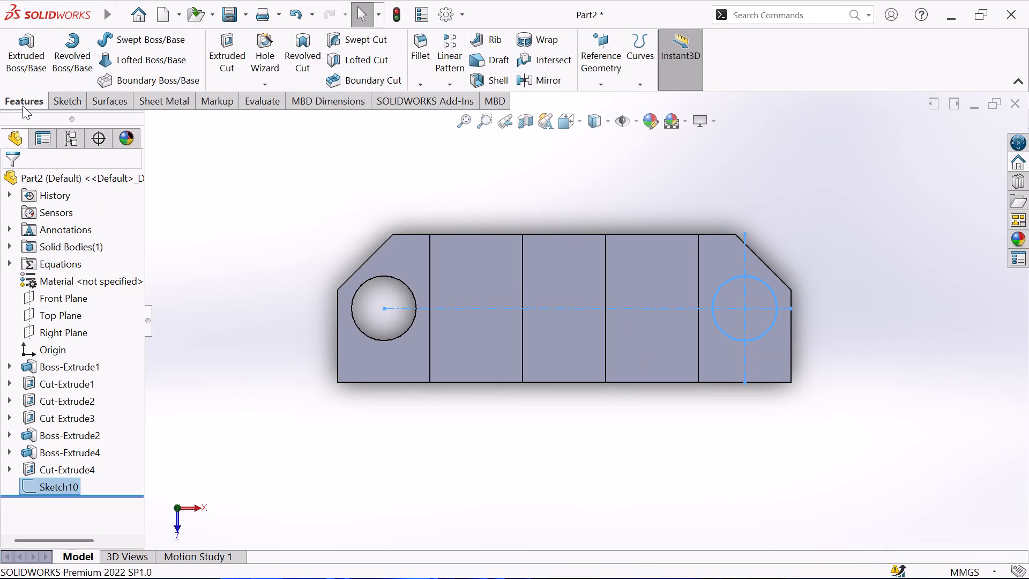
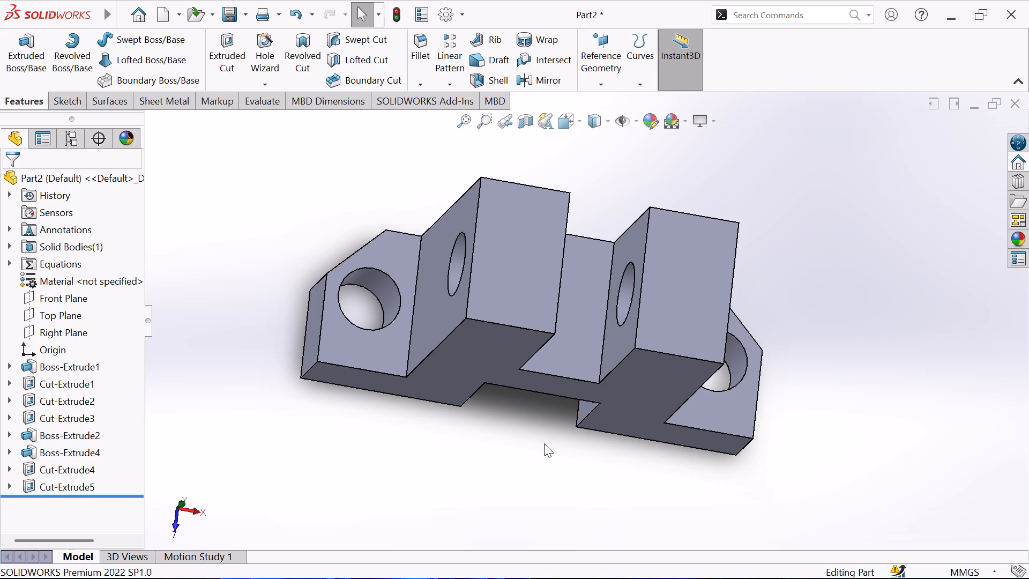
Inspect the H-shaped part's holes, chamfers and notches from several sides, finishing in the isometric view.
middle_click_drag(433, 440, 277, 330)
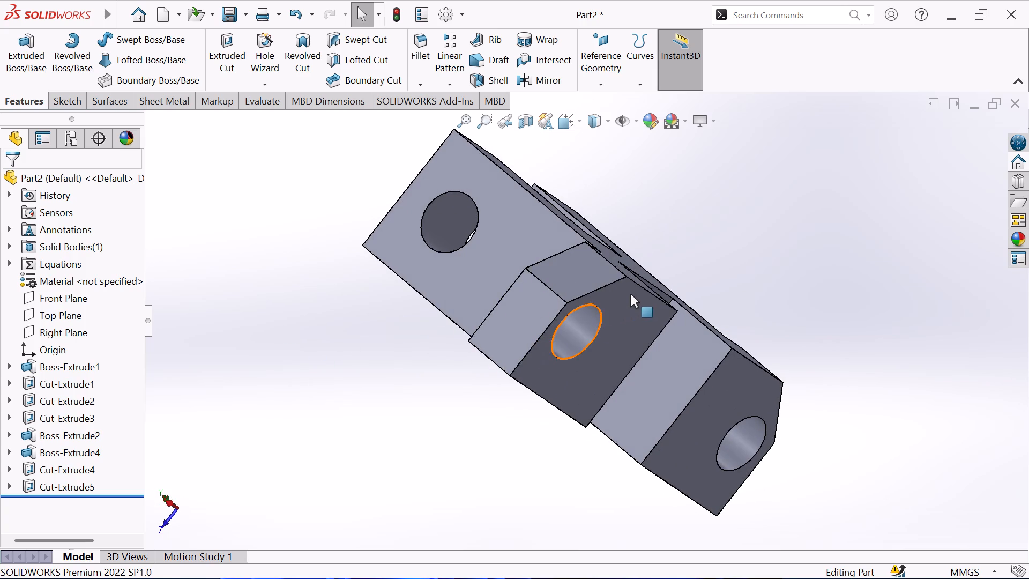
middle_click_drag(630, 294, 540, 499)
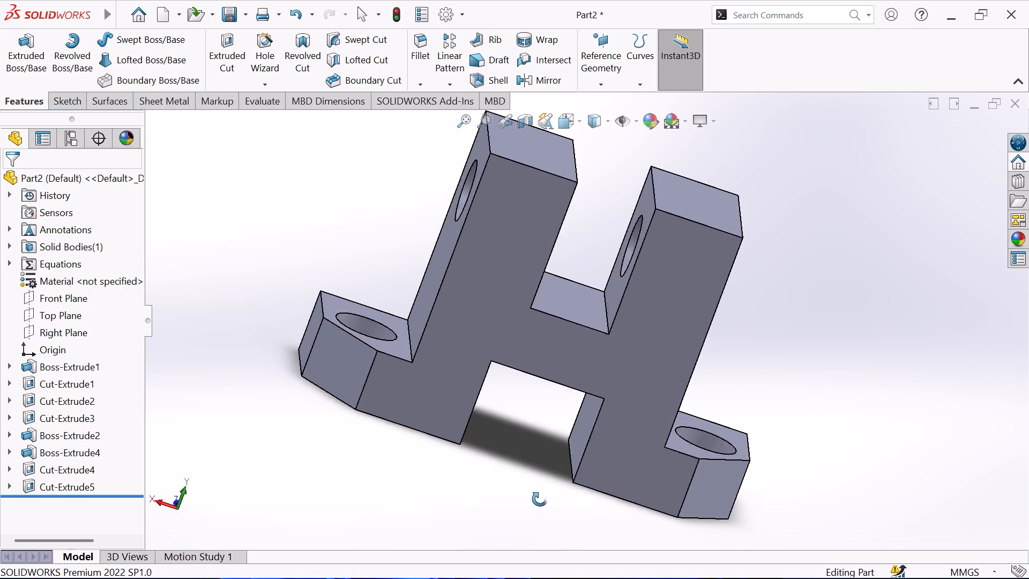
middle_click_drag(540, 499, 535, 508)
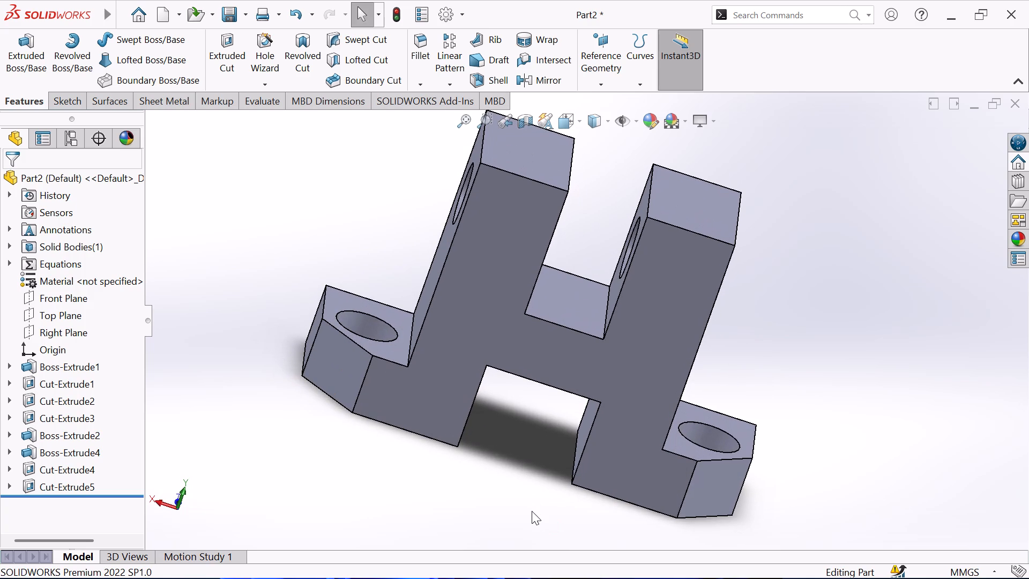
key("ctrl+8")
middle_click_drag(538, 508, 496, 569)
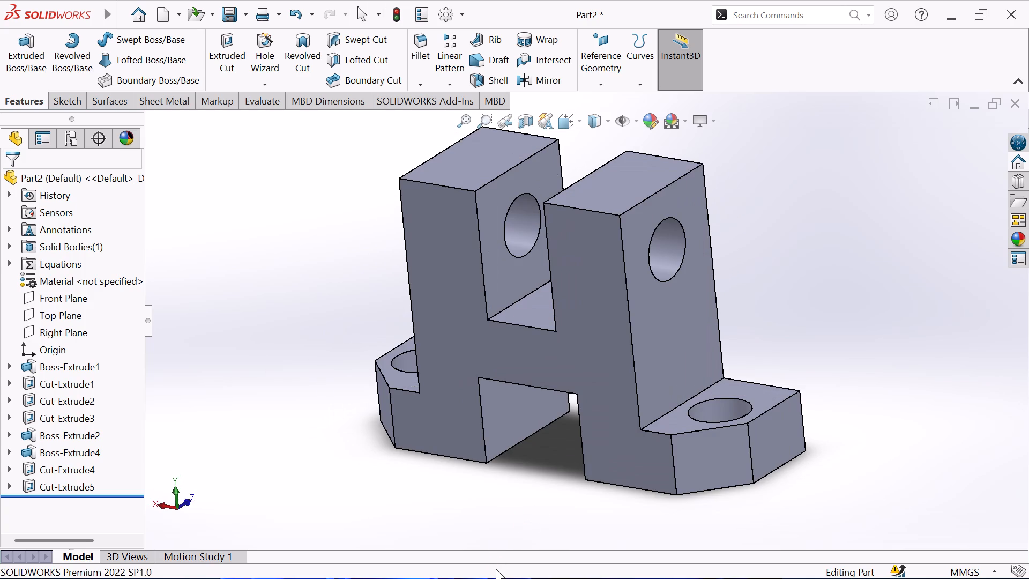
key("ctrl+7")
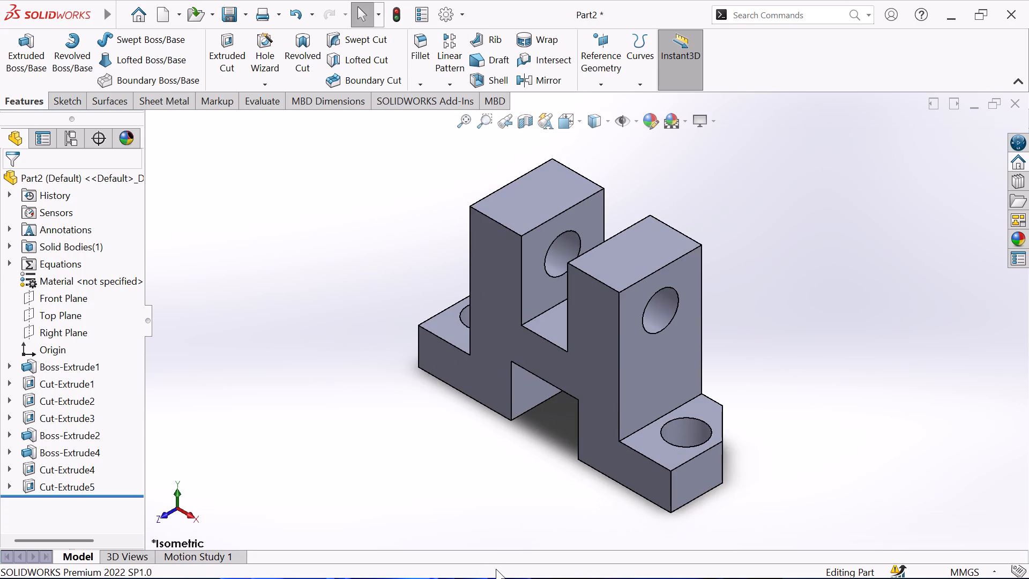
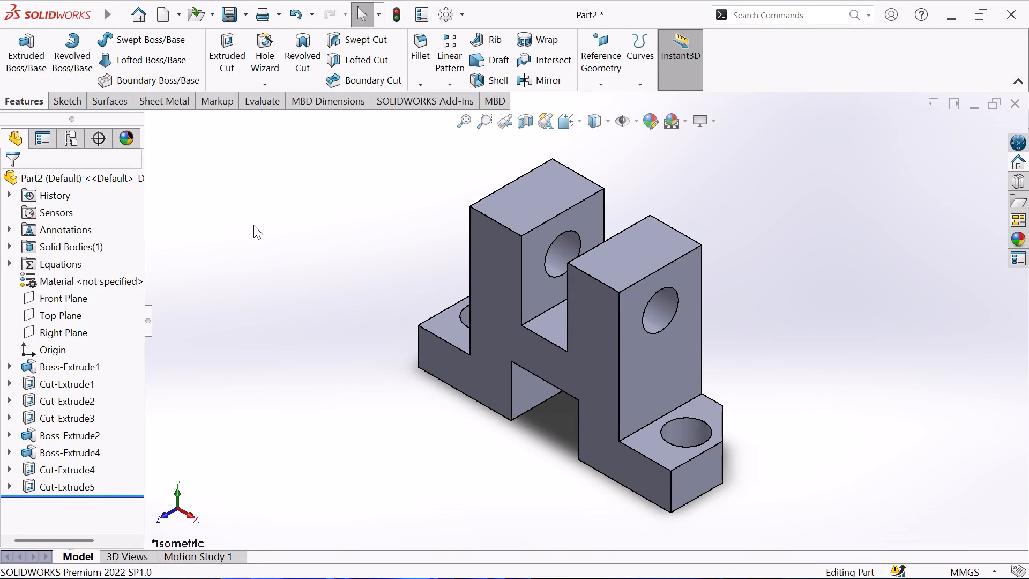
Save the part in the internship folder as a SOLIDWORKS Part file named ex15.
key("ctrl+s")
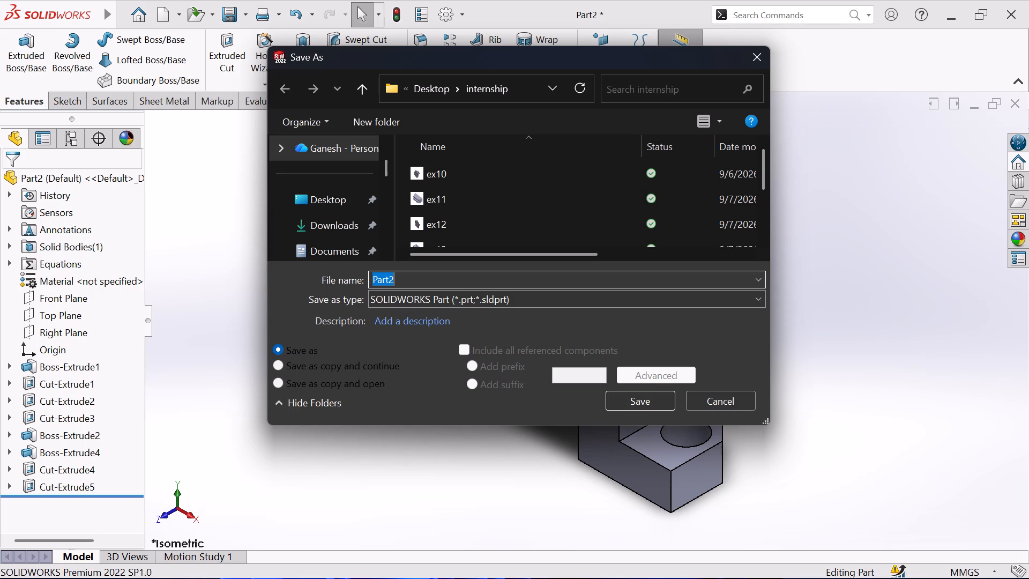
type("ex")
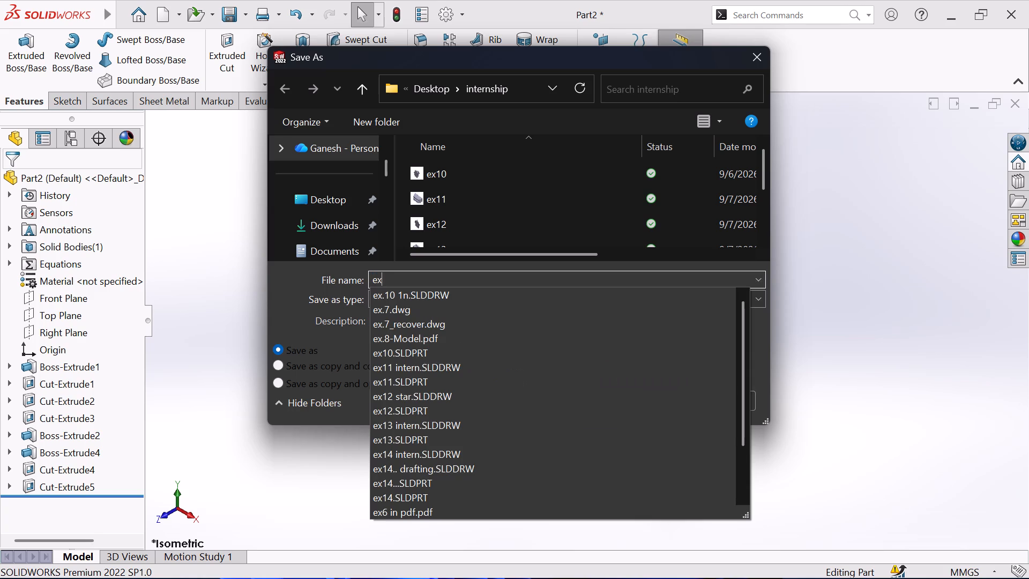
type("15")
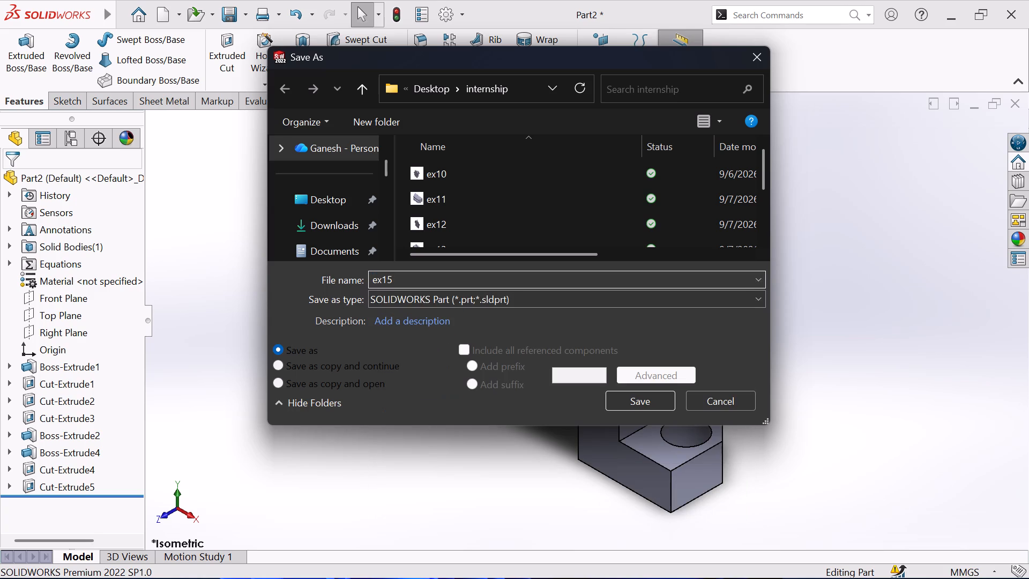
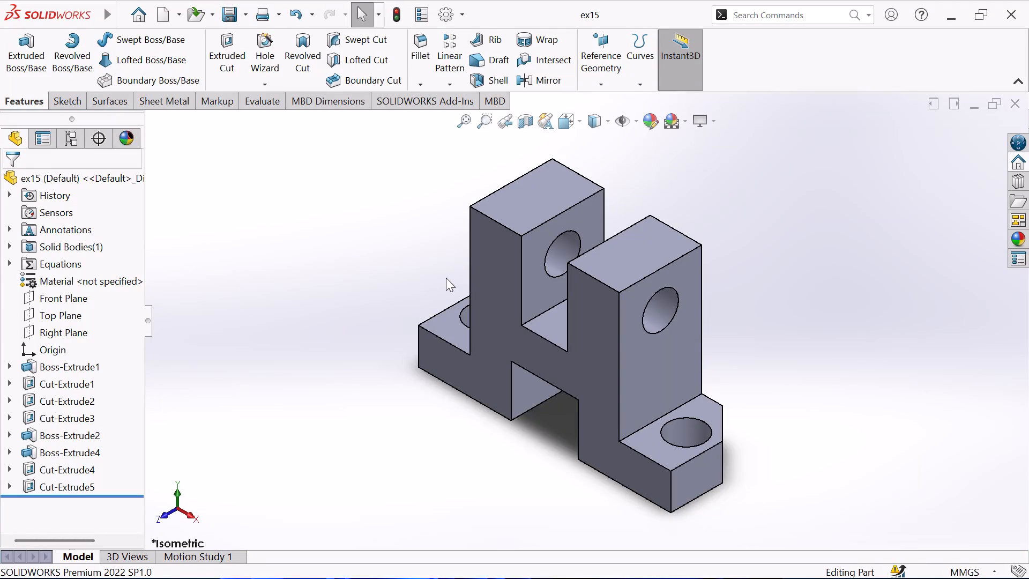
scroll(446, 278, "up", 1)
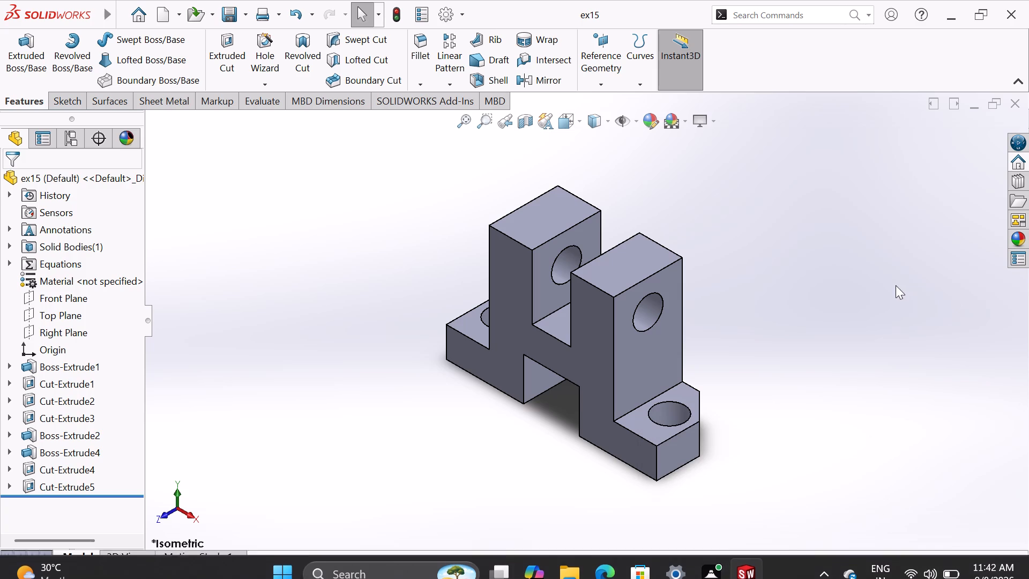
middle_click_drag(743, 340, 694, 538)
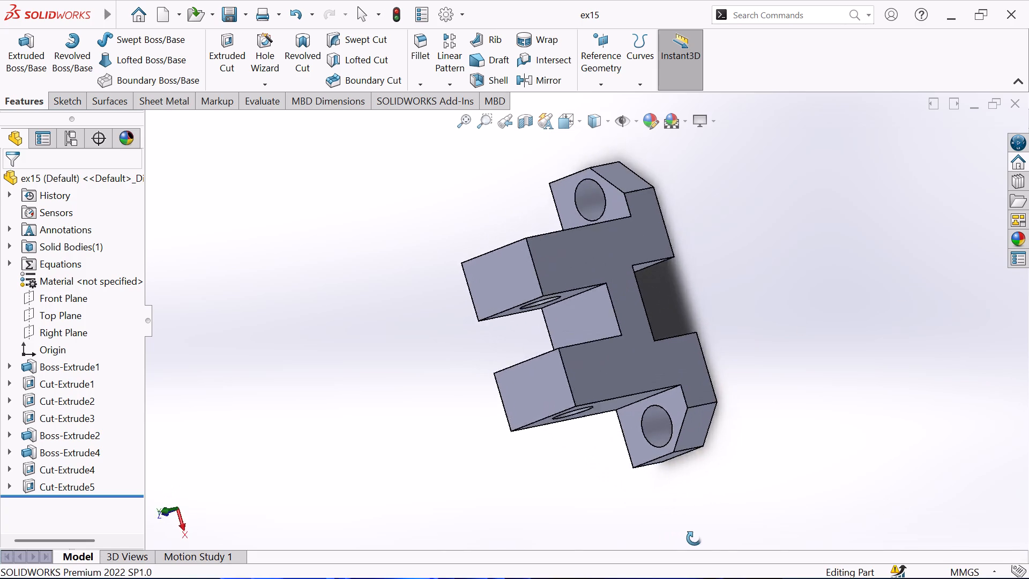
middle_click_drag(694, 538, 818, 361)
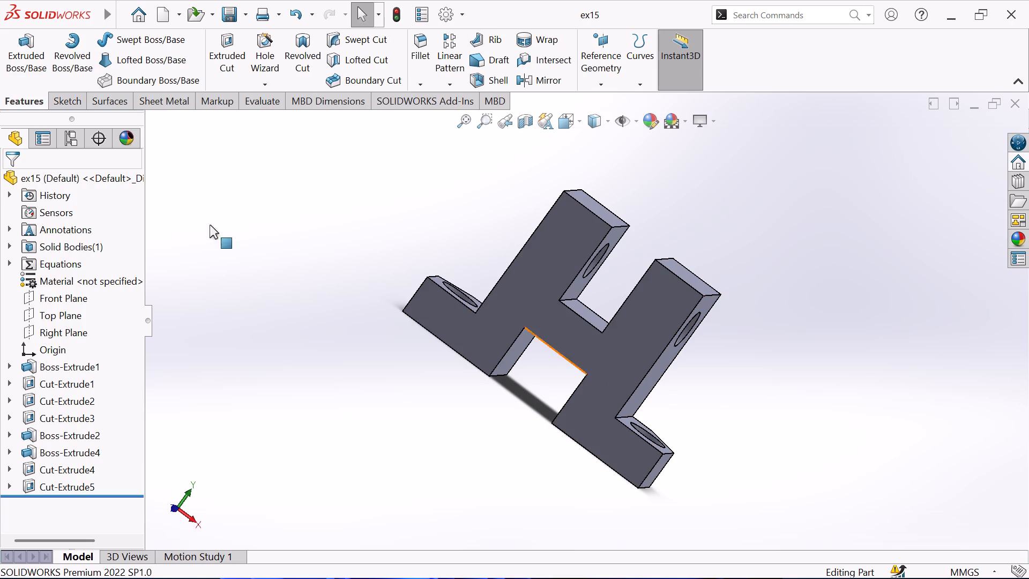
Create a drawing from the ex15 part on a standard A3 (ISO) sheet with the sheet format displayed.
left_click(108, 13)
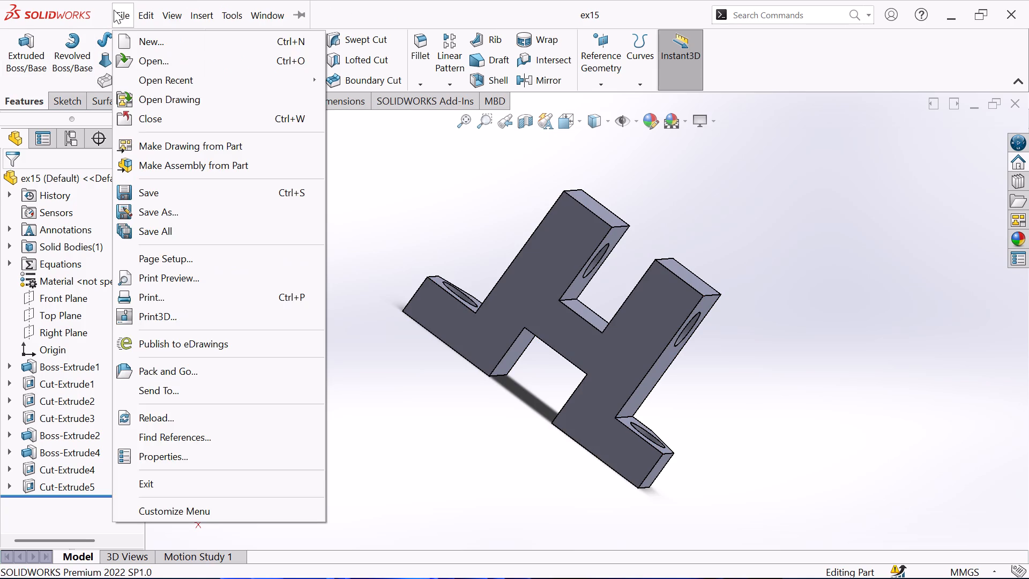
left_click(125, 15)
left_click(166, 149)
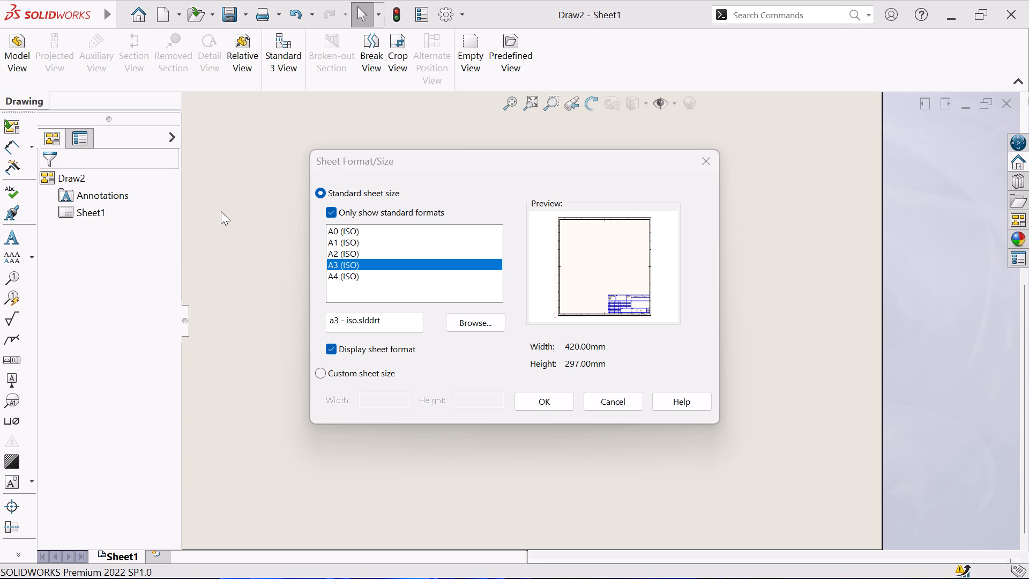
left_click(547, 403)
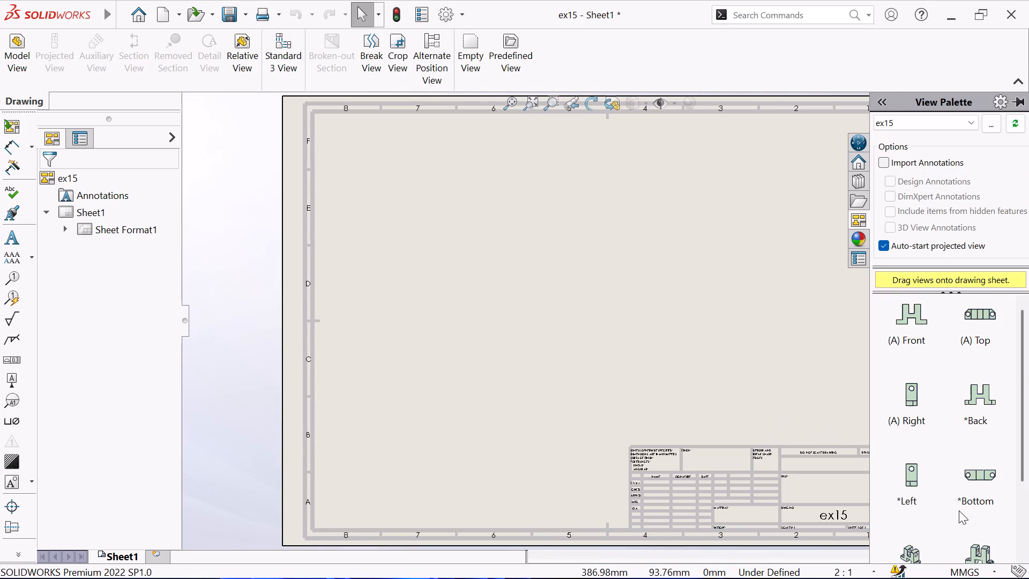
Place the Trimetric view near the centre of the sheet and set its display style to Shaded With Edges.
scroll(958, 511, "down", 1)
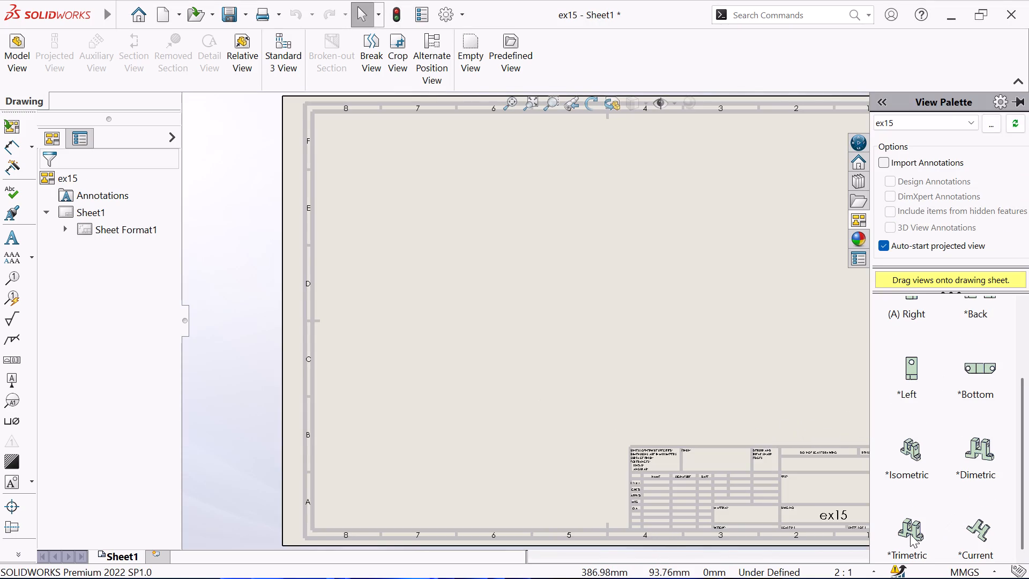
left_click_drag(914, 529, 576, 302)
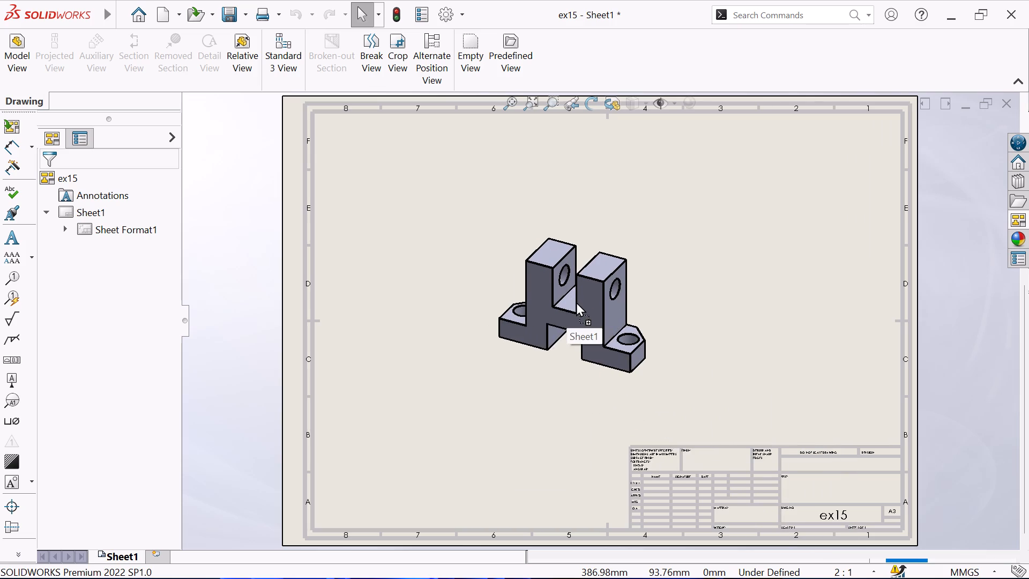
left_click_drag(576, 302, 590, 294)
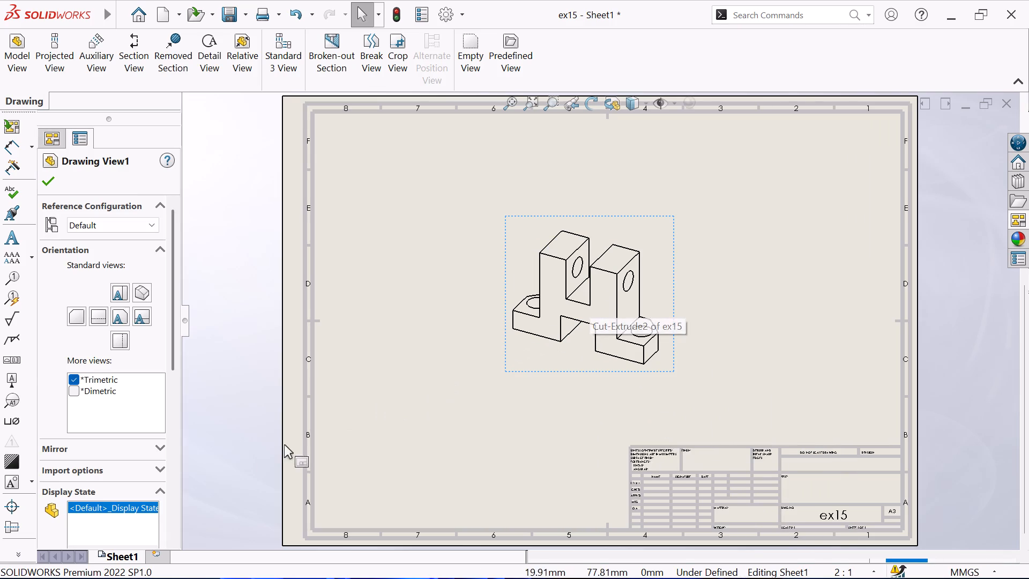
scroll(117, 467, "down", 2)
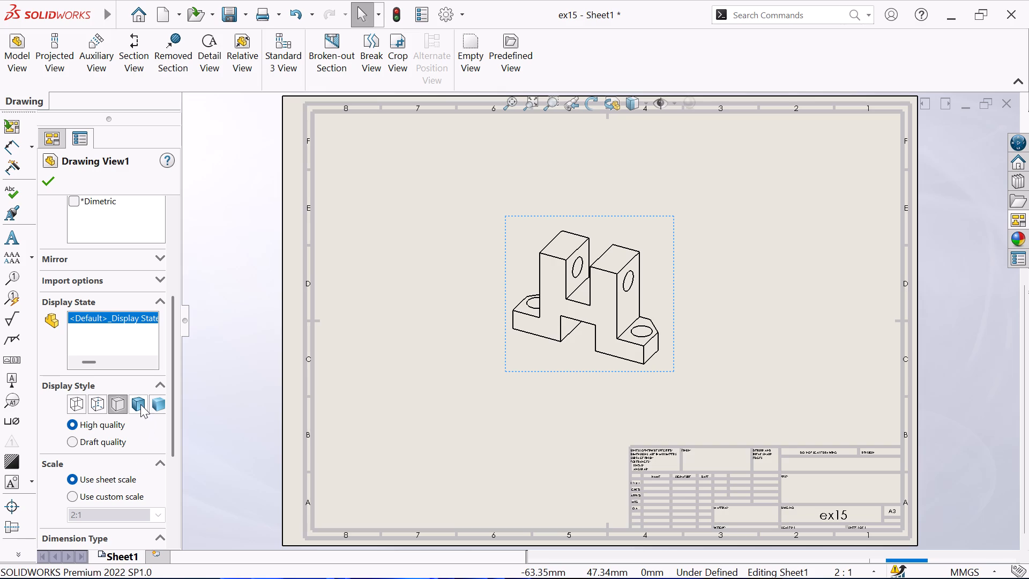
left_click(140, 404)
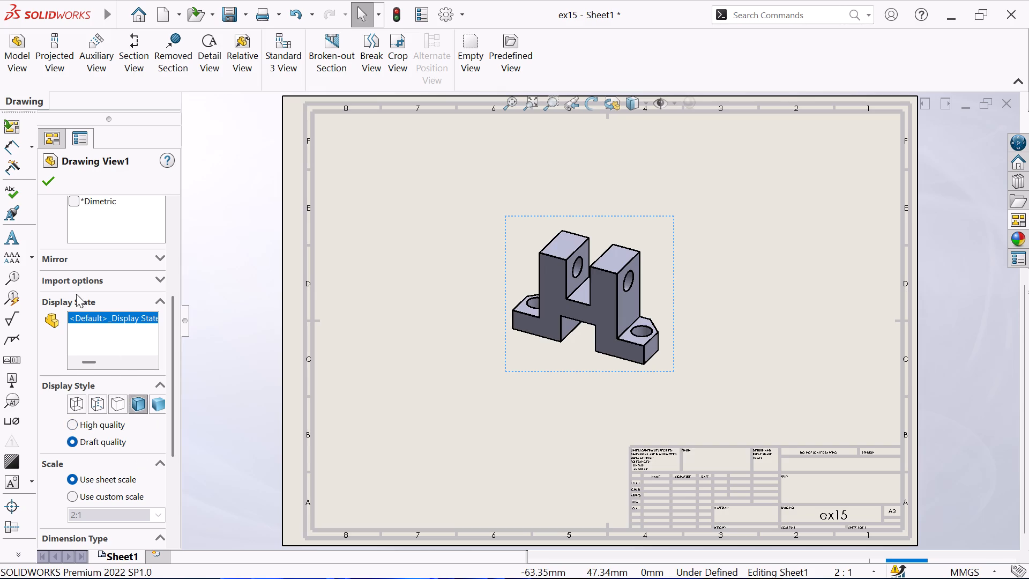
left_click(49, 183)
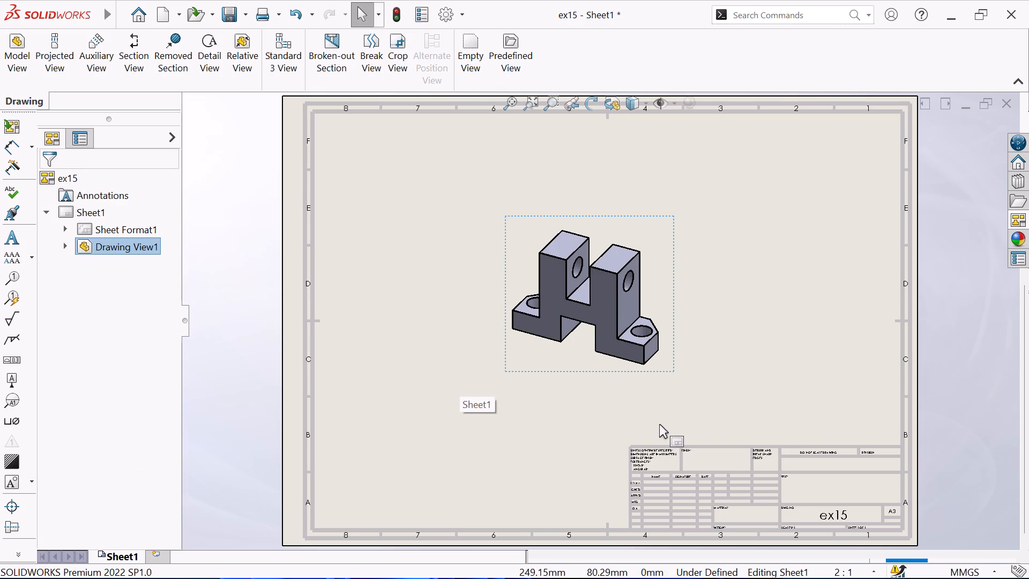
Project two Hidden Lines Removed views from the trimetric view, one diagonally to its lower left and one directly above it.
left_click(54, 61)
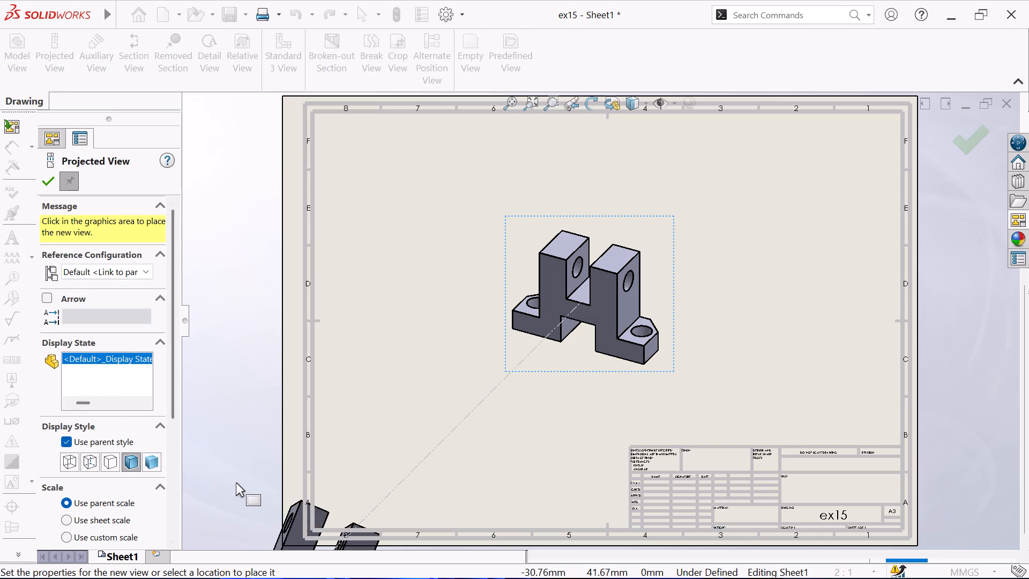
left_click(111, 462)
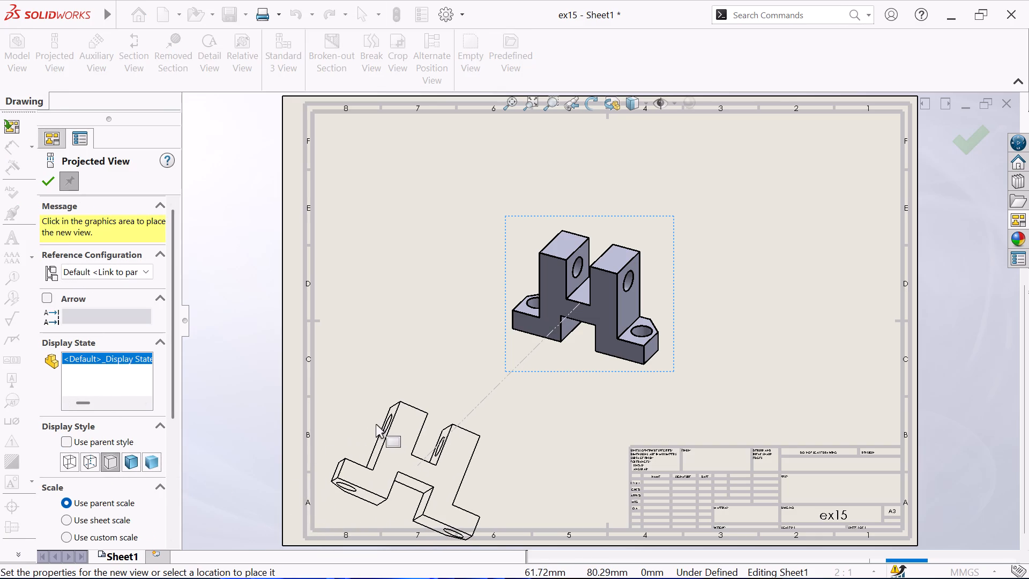
left_click(376, 424)
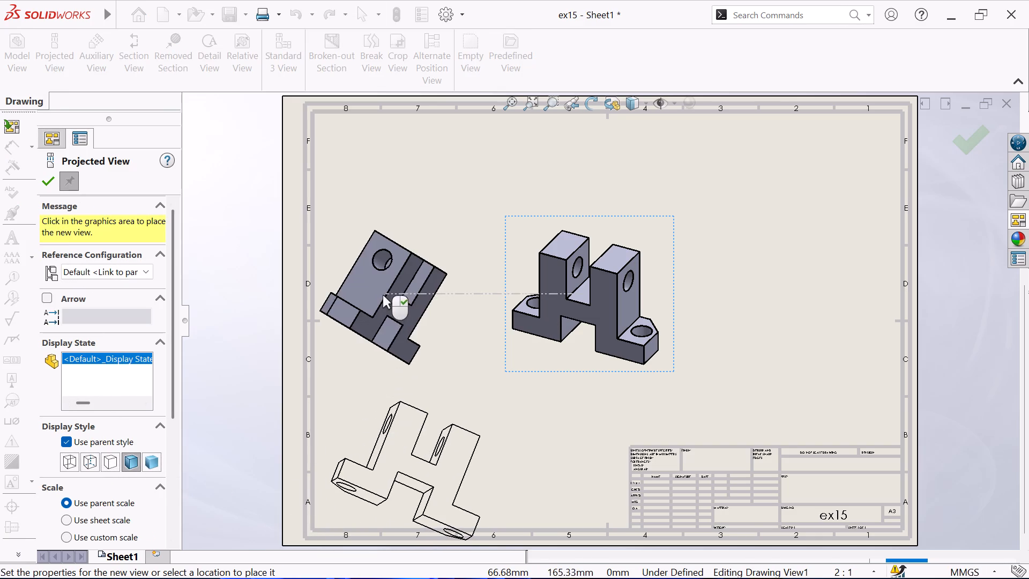
left_click(65, 439)
left_click(105, 458)
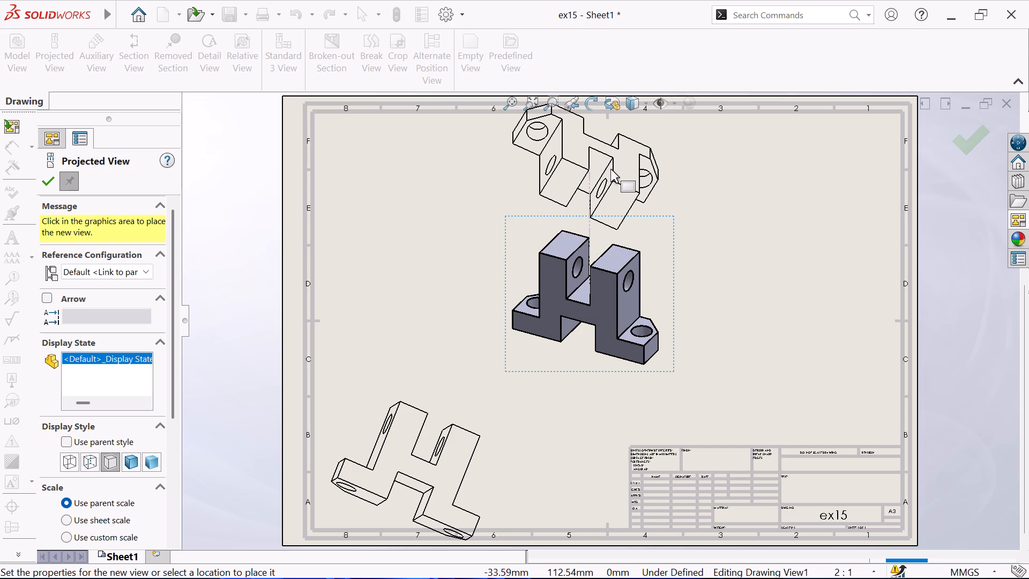
left_click(610, 169)
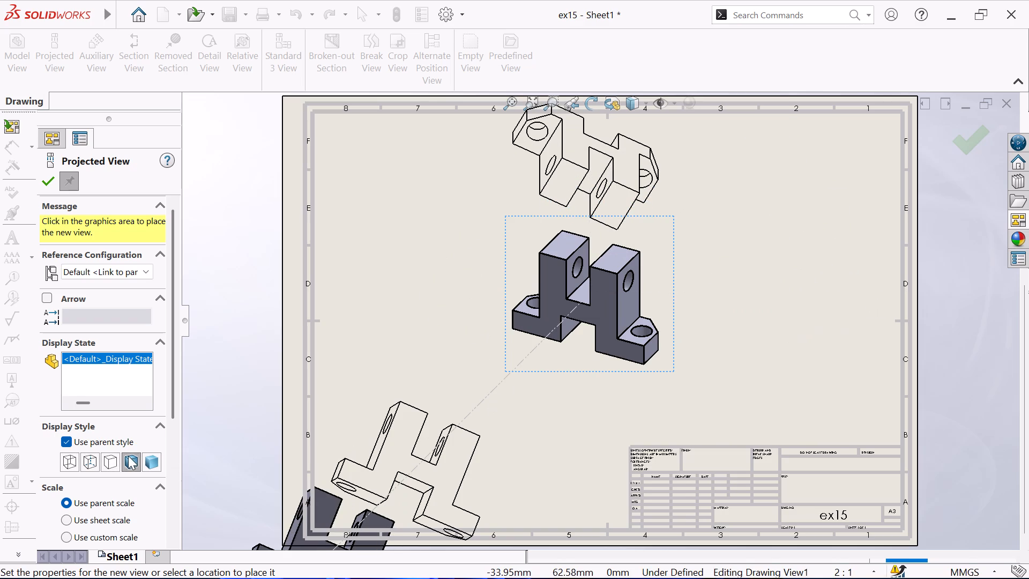
Add a projected view to the right of the trimetric view, using the parent's shaded display style.
left_click(105, 461)
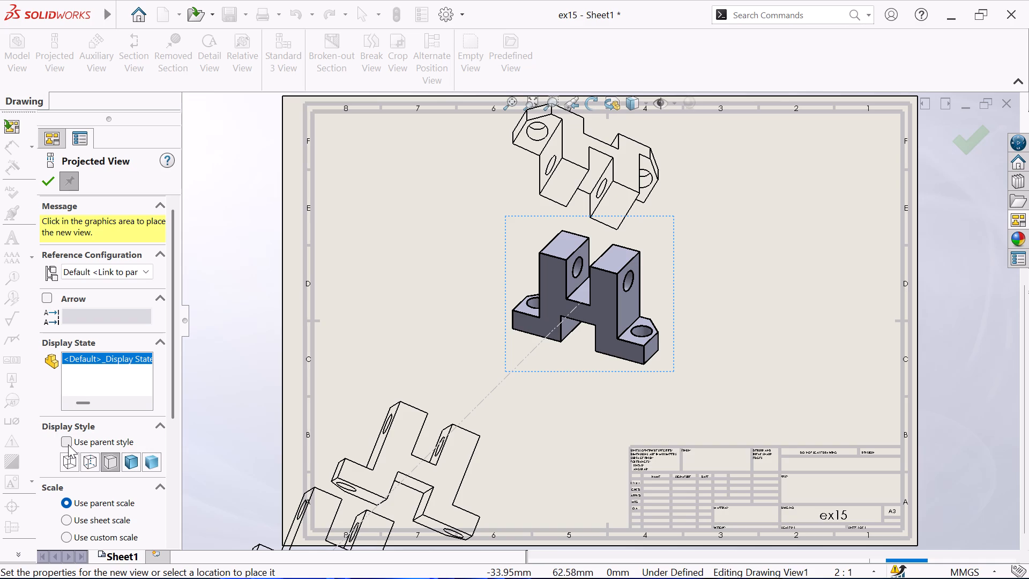
left_click(68, 444)
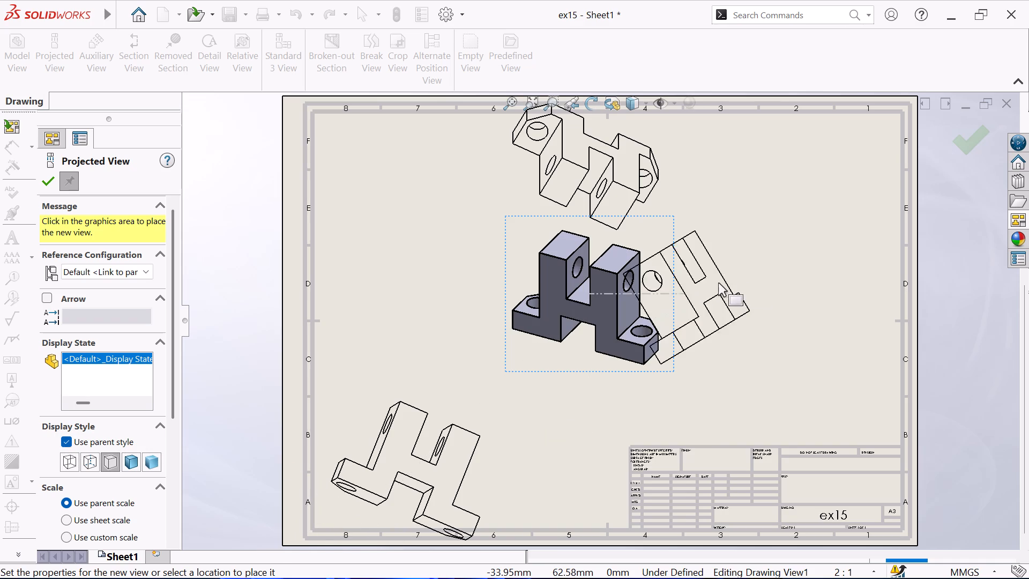
left_click(794, 292)
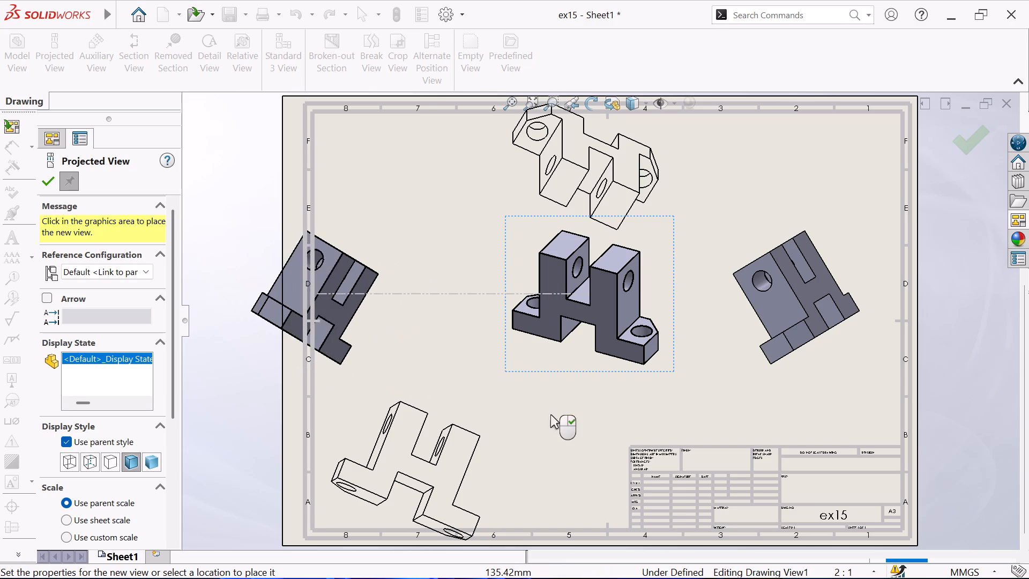
Add Hidden Lines Removed projected views below and to the left of the trimetric view, and finish the Projected View command.
left_click(106, 458)
left_click(574, 440)
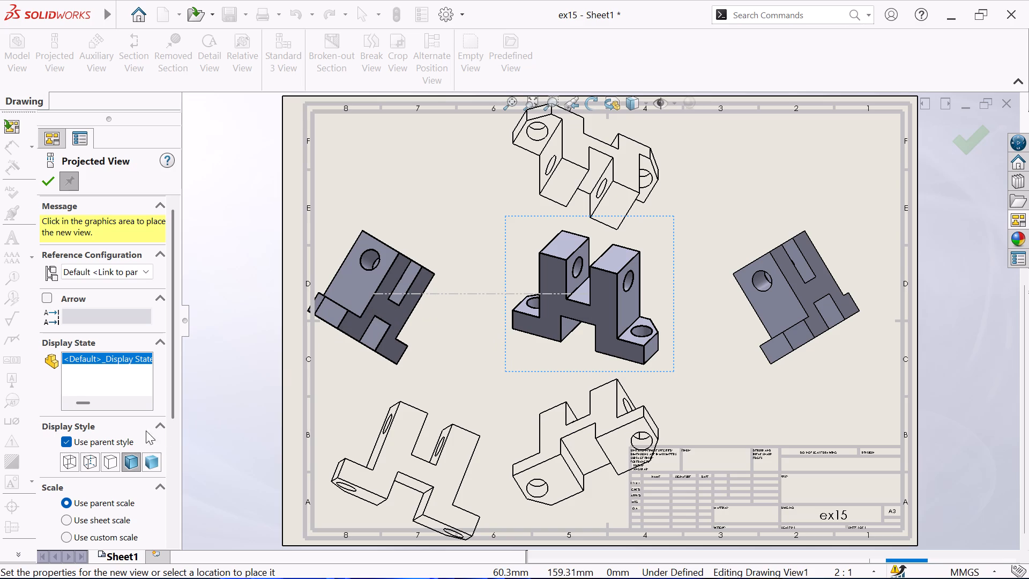
left_click(111, 458)
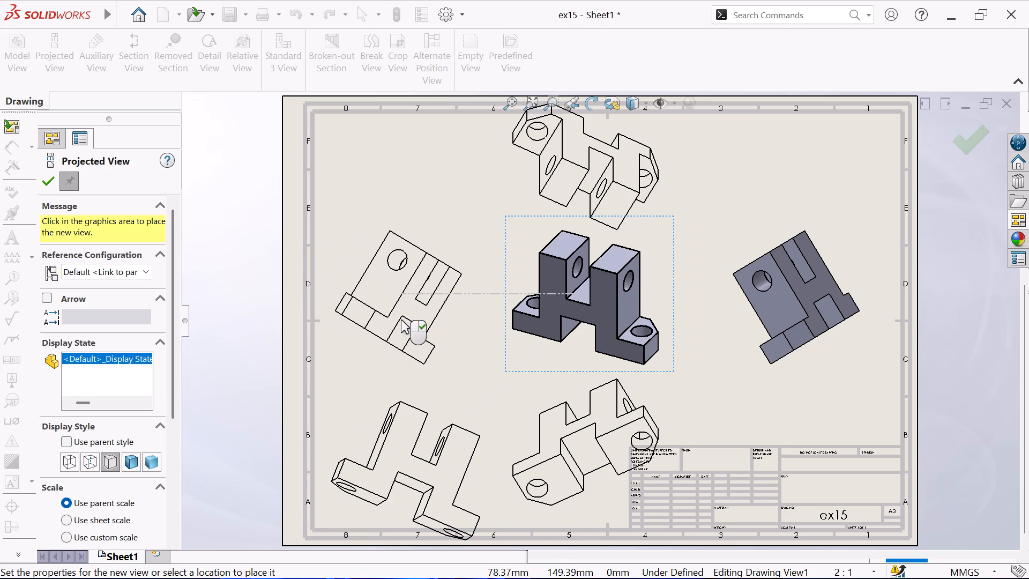
left_click(401, 320)
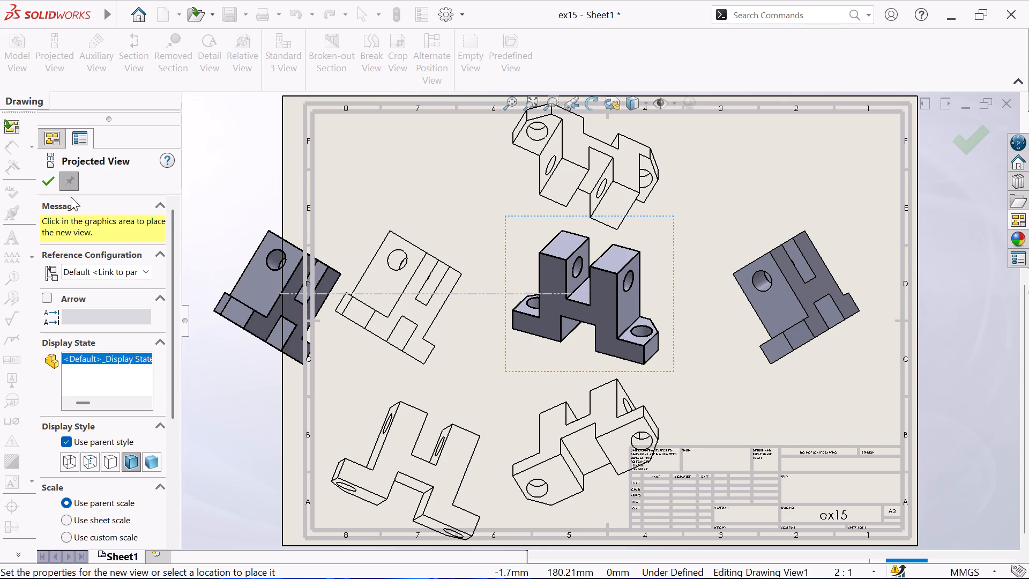
right_click(205, 176)
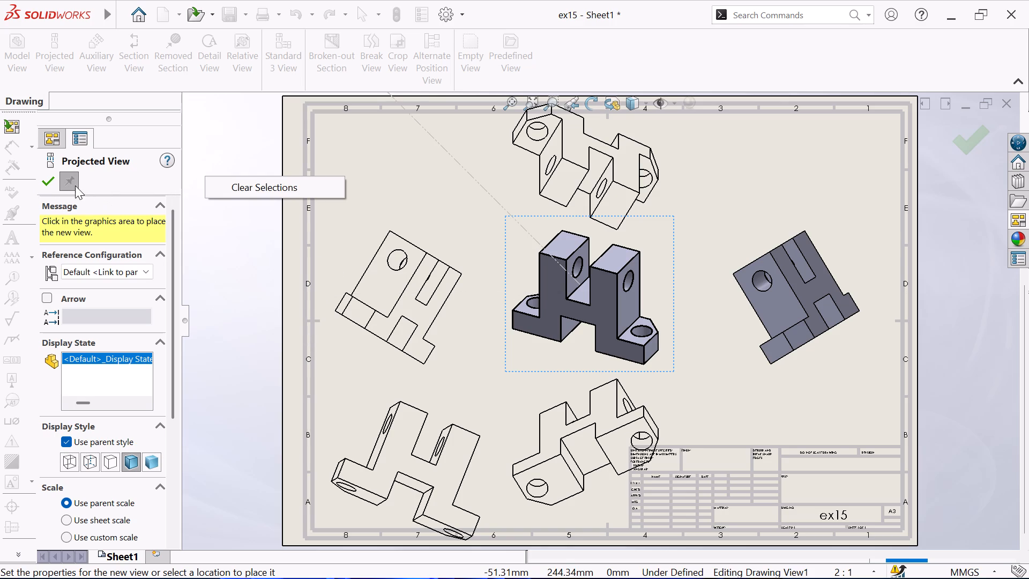
left_click(48, 179)
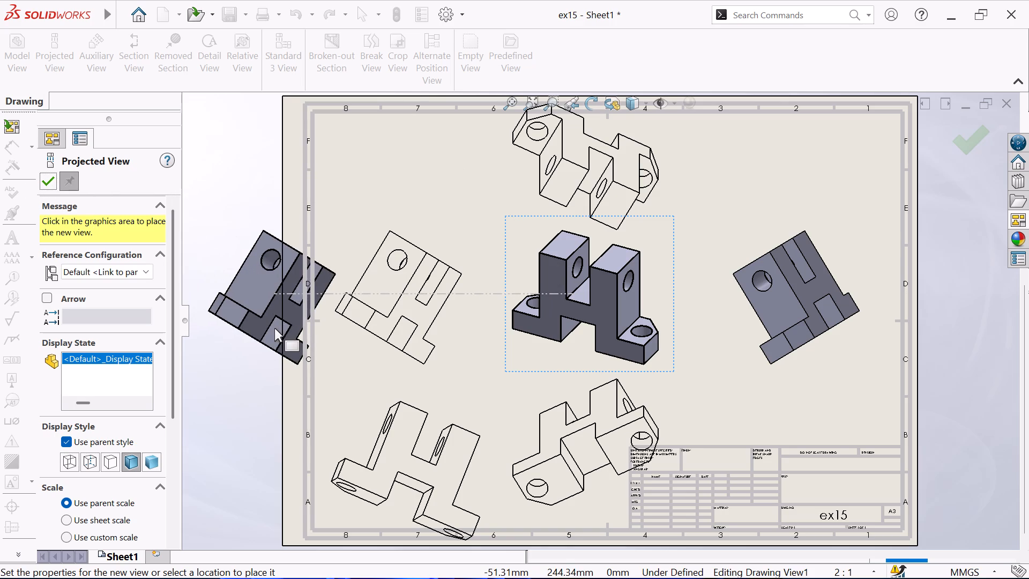
left_click(47, 182)
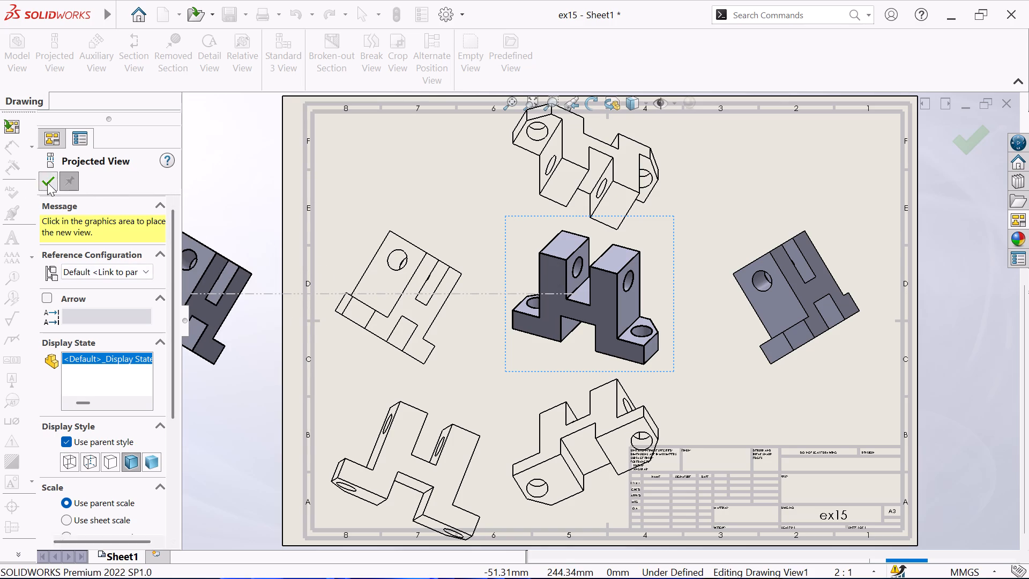
Dimension the long outer edge of the right-hand upright in the diagonal projected view, placing the dimension beside it.
scroll(771, 330, "up", 2)
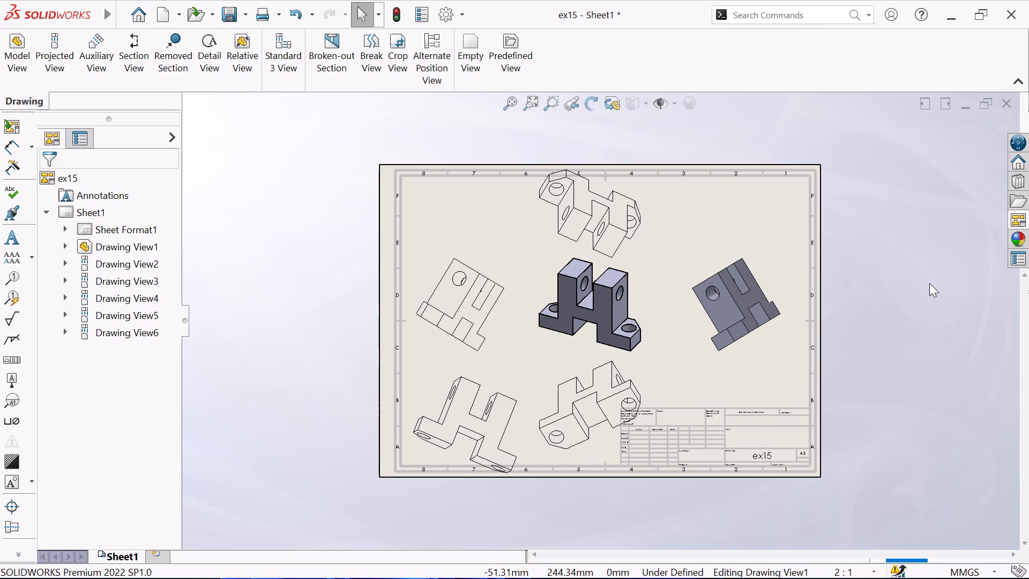
scroll(929, 283, "up", 1)
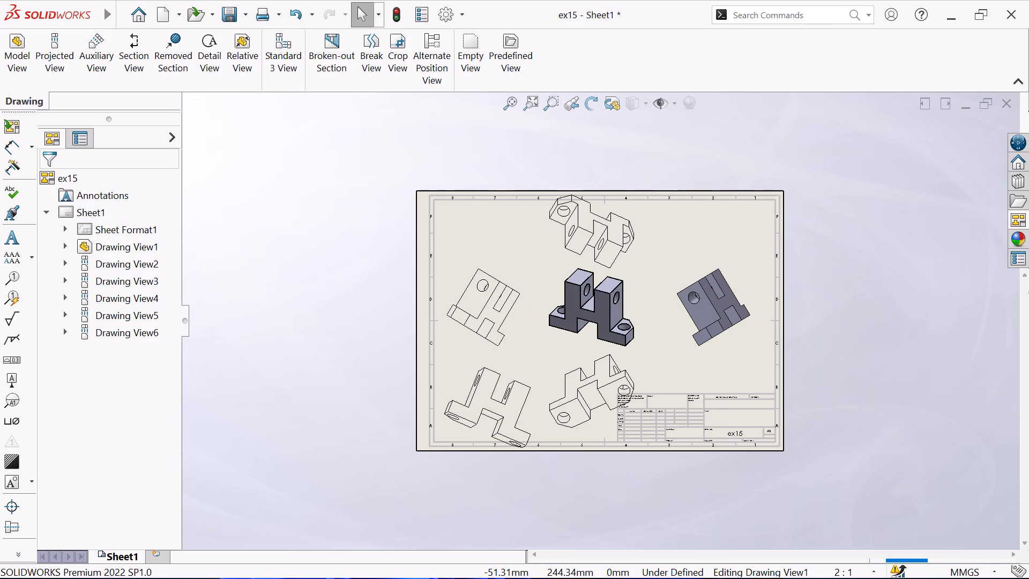
left_click(8, 145)
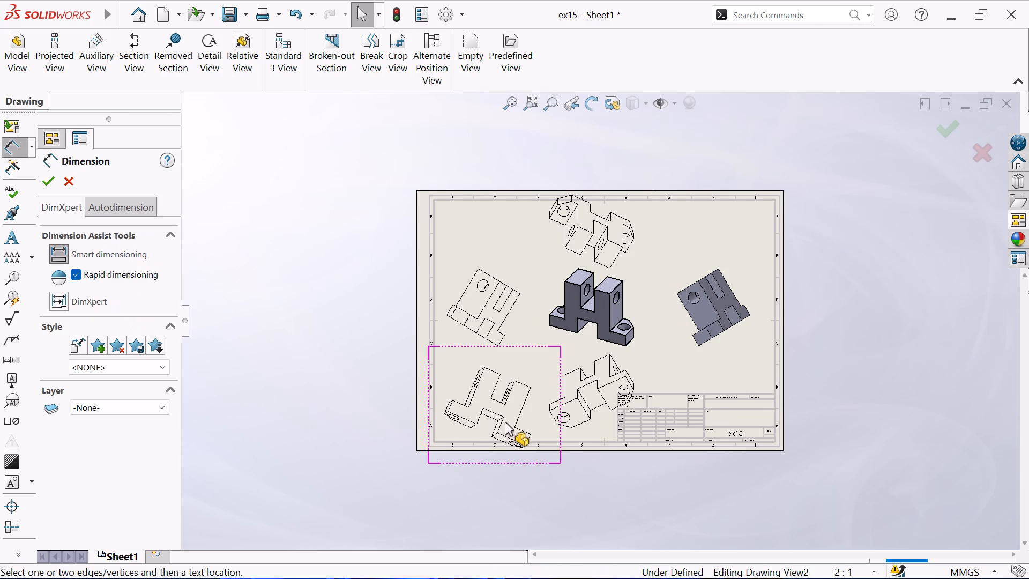
left_click(521, 415)
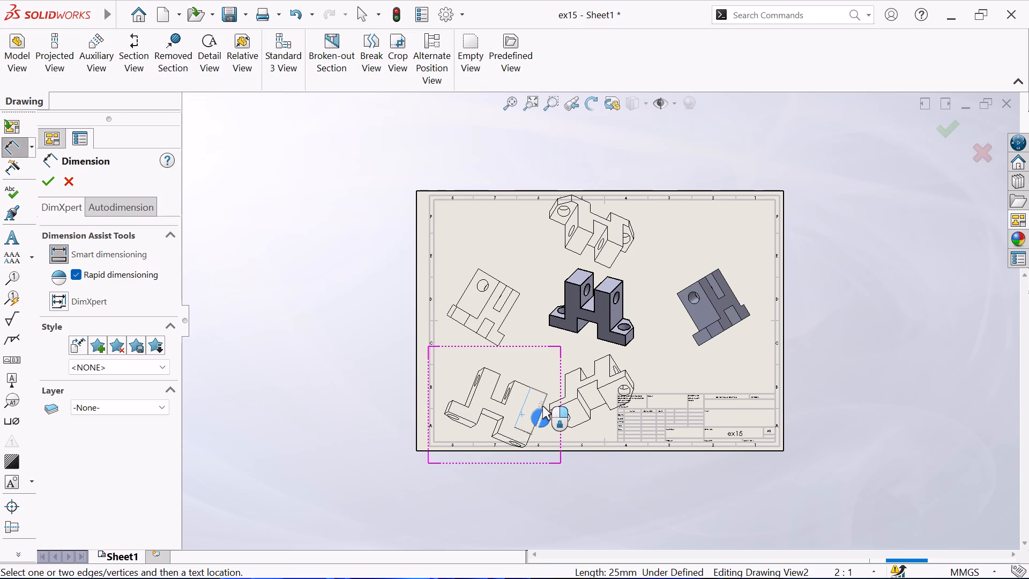
left_click(542, 406)
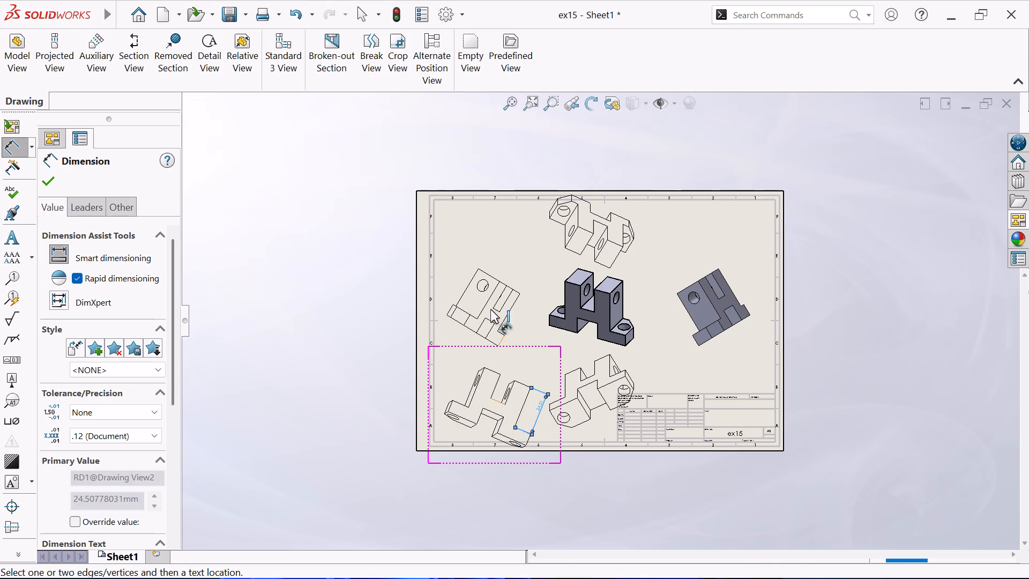
Dimension the circular hole in the left projected view and the floor edge of the upper slot in the diagonal projected view.
left_click(487, 288)
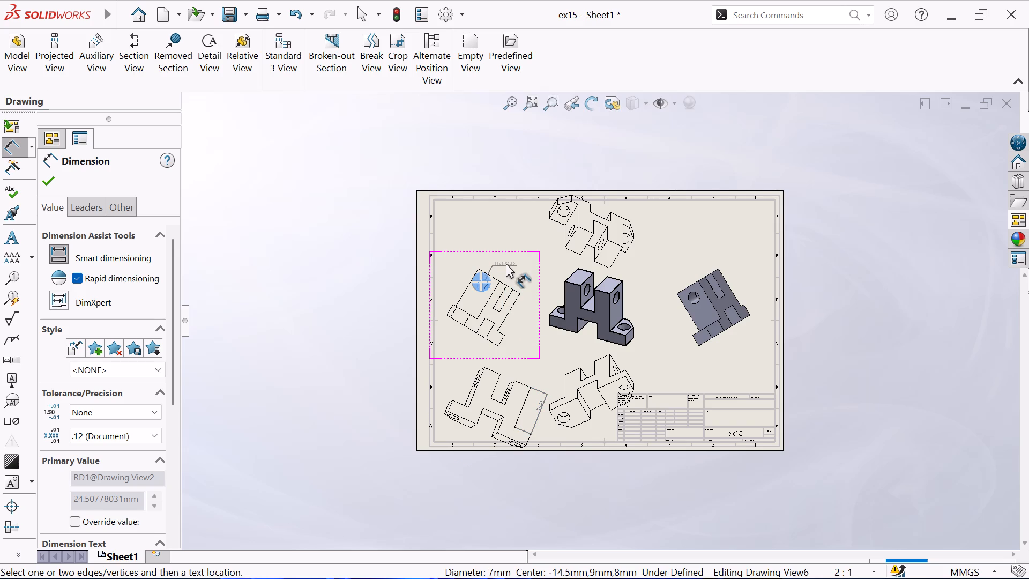
left_click(506, 263)
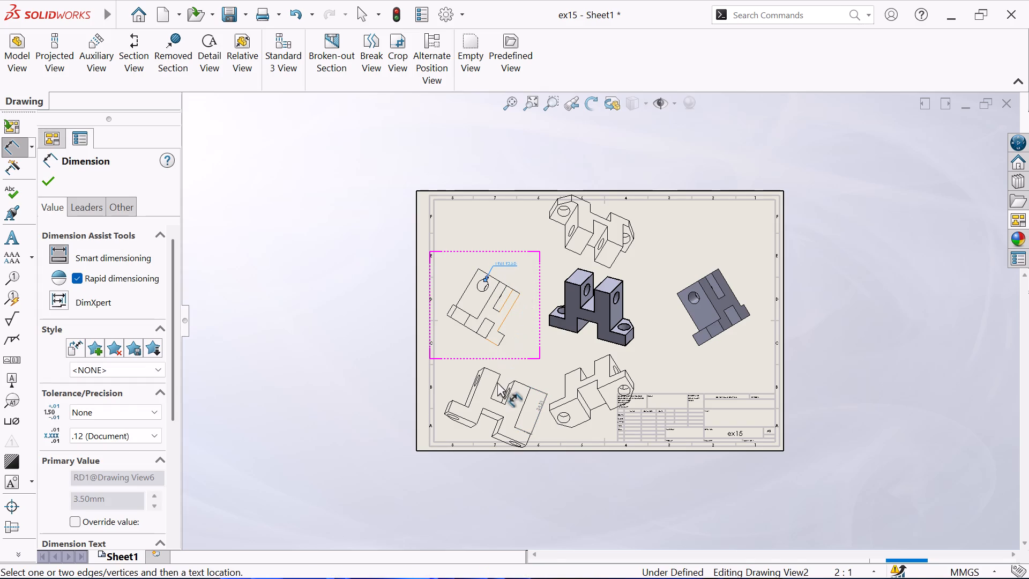
left_click(499, 401)
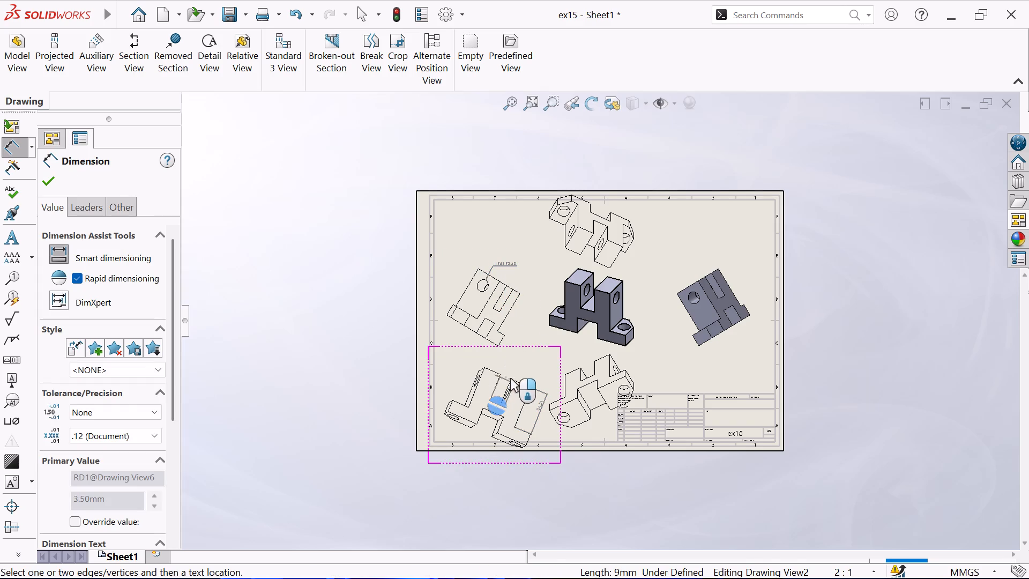
left_click(518, 370)
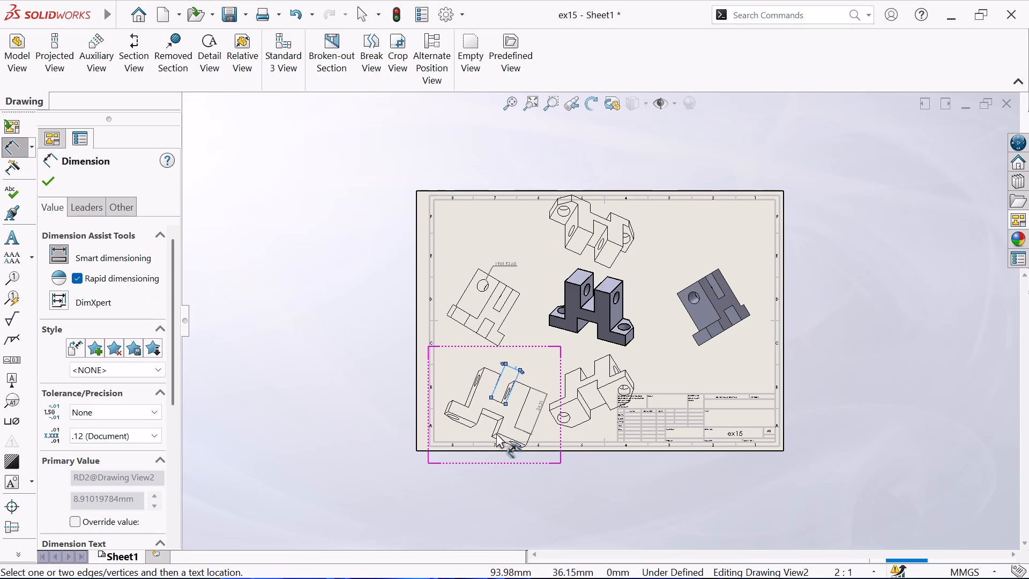
Dimension the height from the left foot's lower corner to the left upright's top corner in the diagonal projected view, and finish dimensioning.
left_click(477, 424)
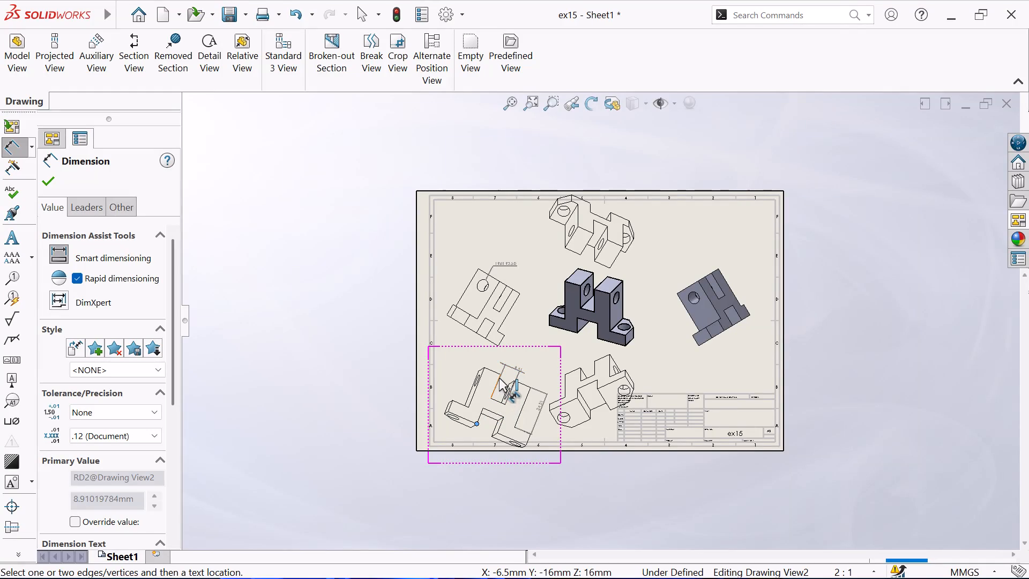
left_click(499, 375)
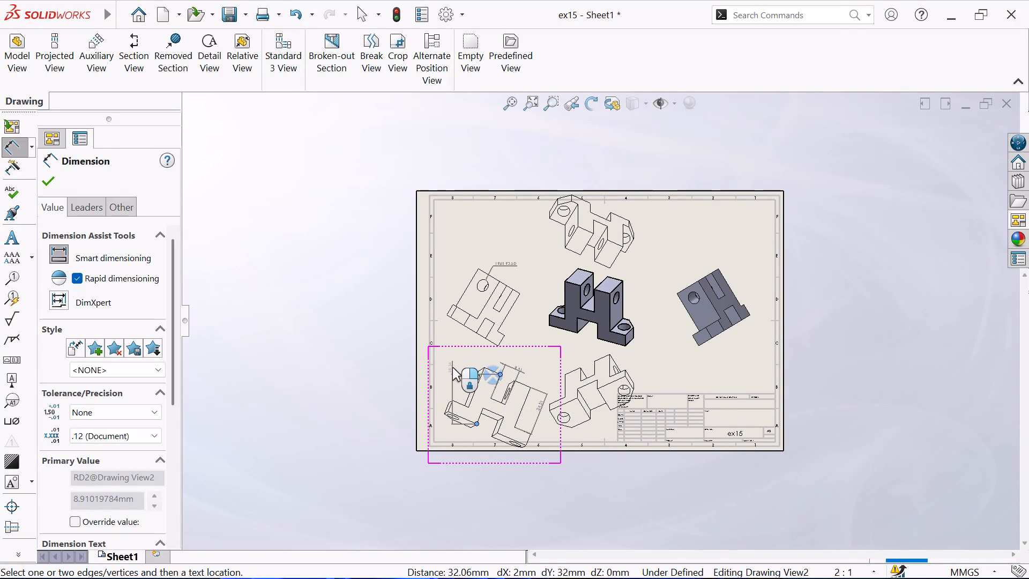
left_click(452, 367)
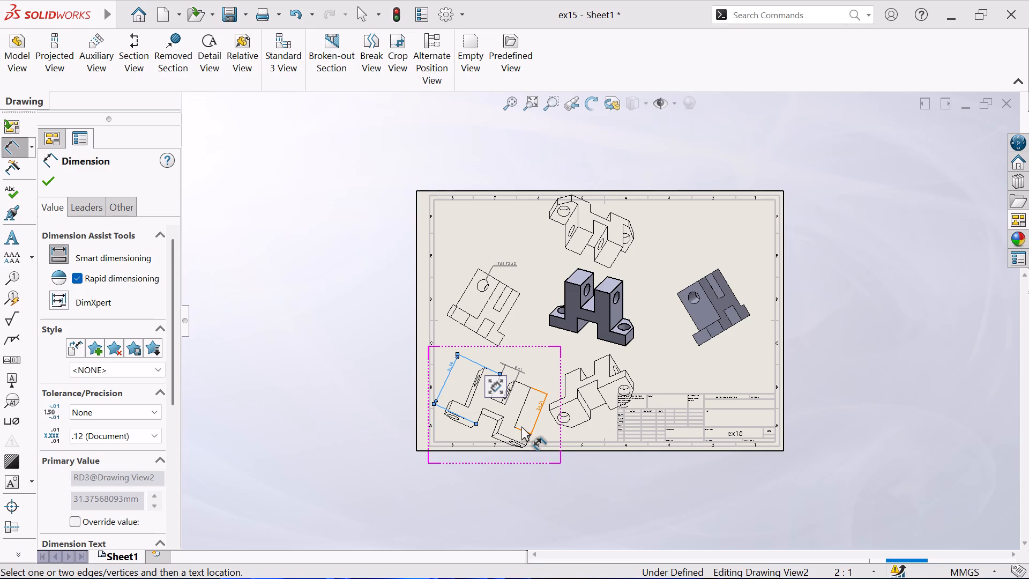
scroll(521, 426, "up", 1)
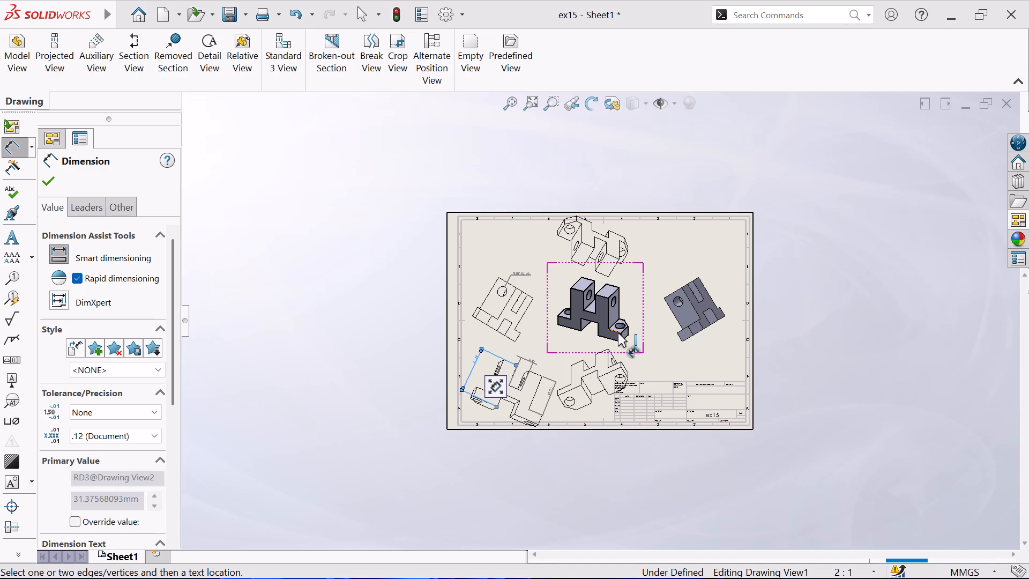
scroll(618, 333, "up", 2)
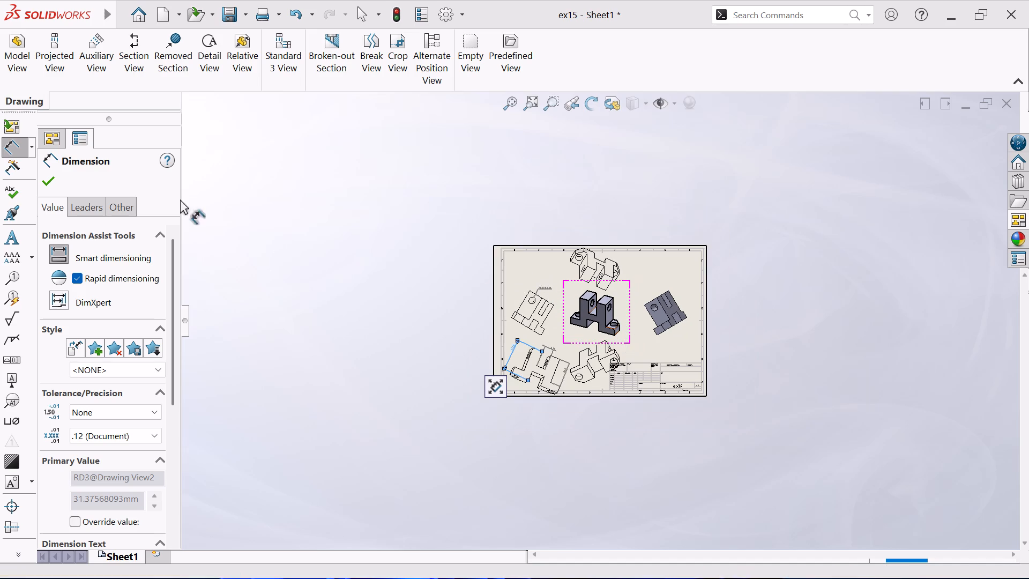
left_click(43, 183)
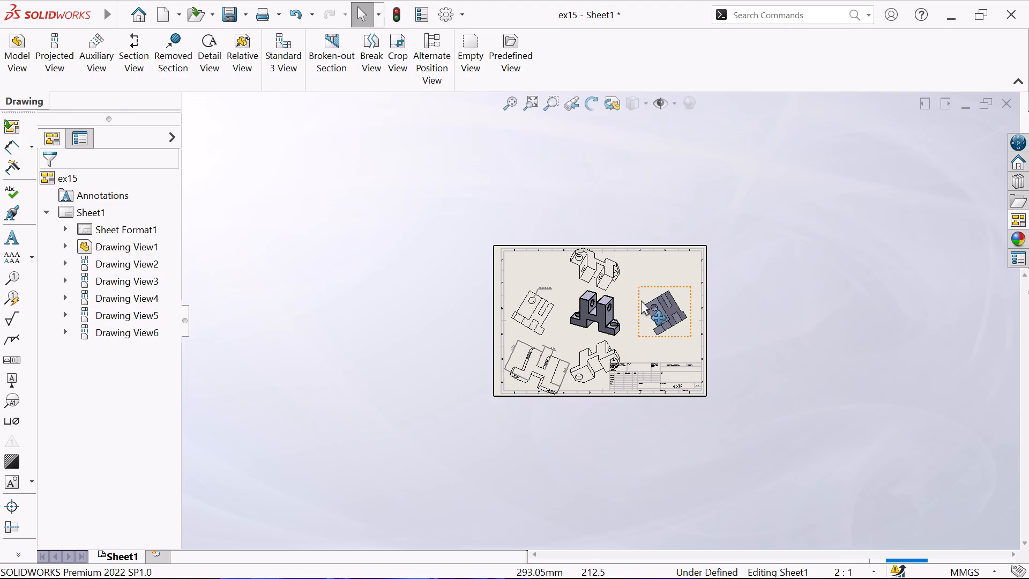
Save the drawing as ex15drafting in the internship folder, in SOLIDWORKS Drawing format.
scroll(629, 338, "down", 1)
scroll(580, 291, "down", 2)
scroll(532, 317, "down", 3)
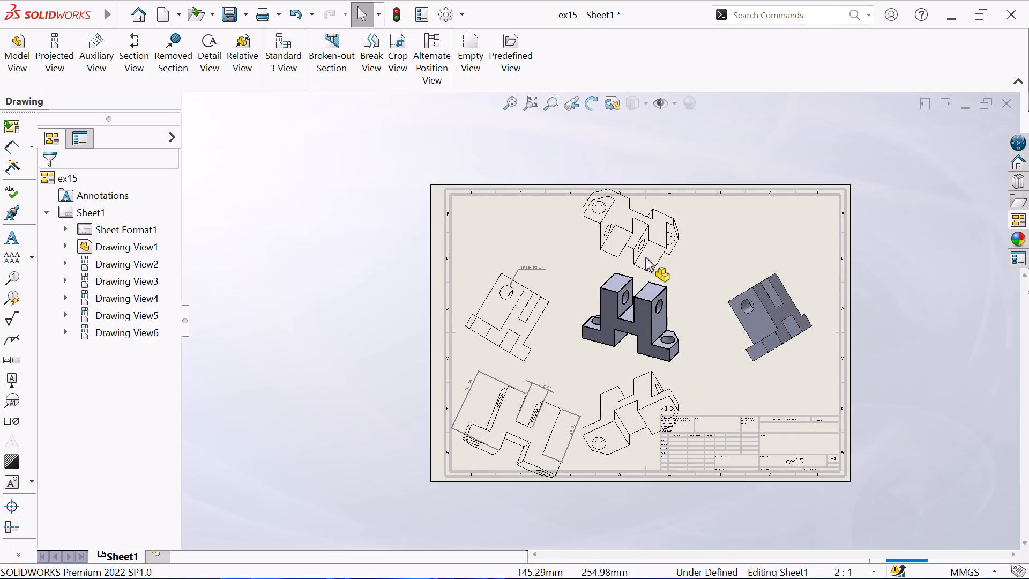
scroll(692, 335, "down", 2)
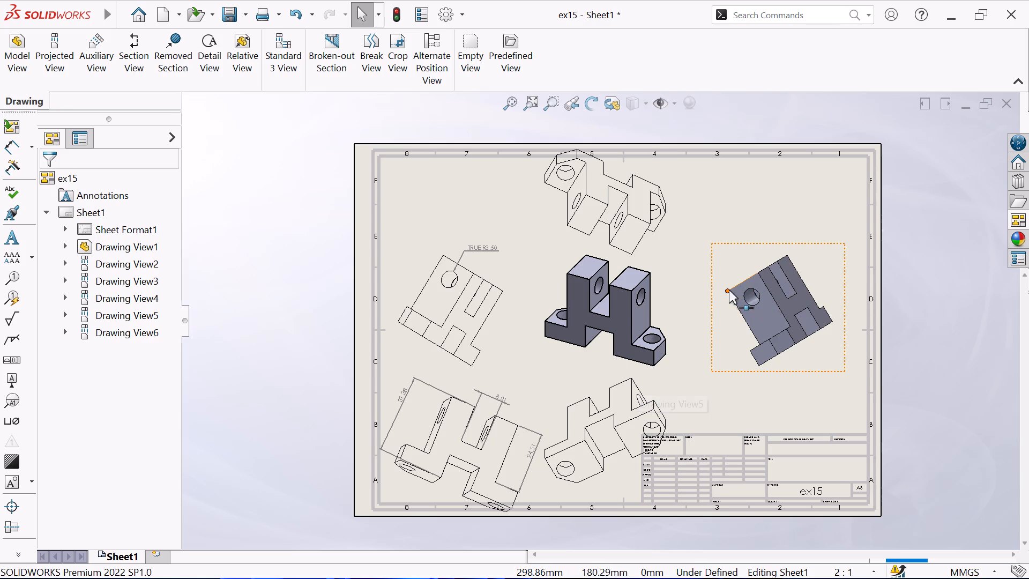
key("ctrl+s")
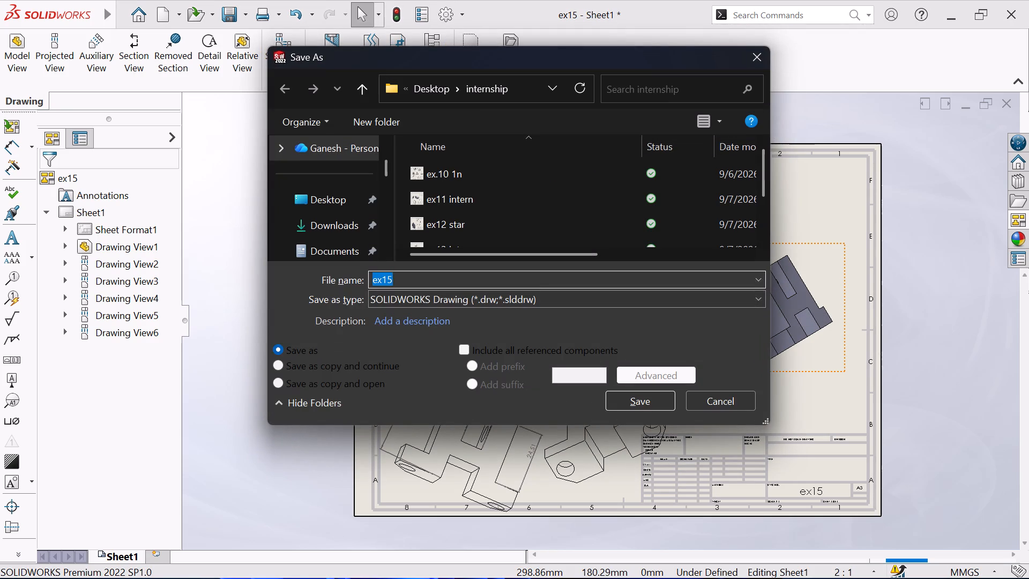
left_click(632, 276)
type("dra")
type("fting")
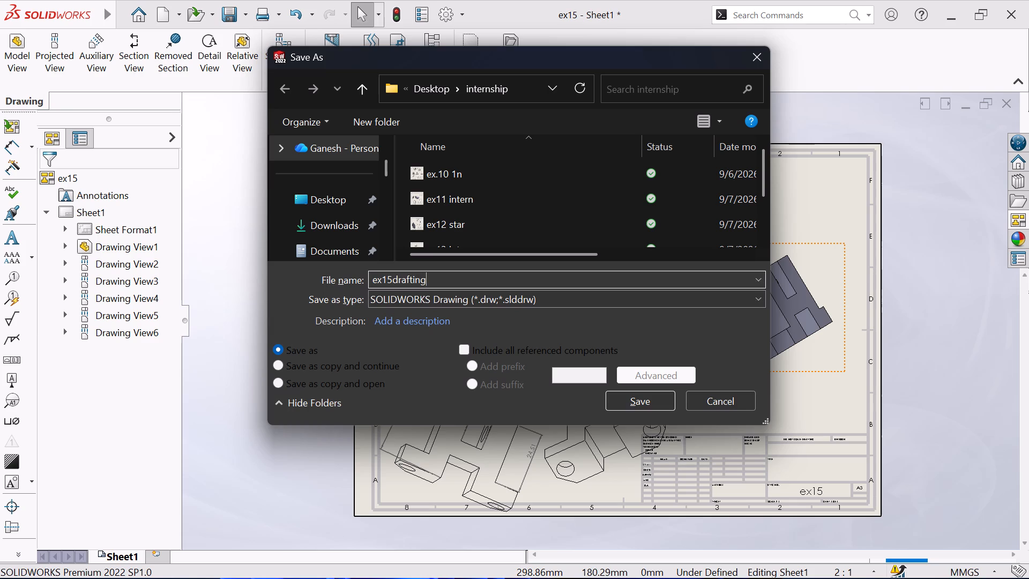
key("Return")
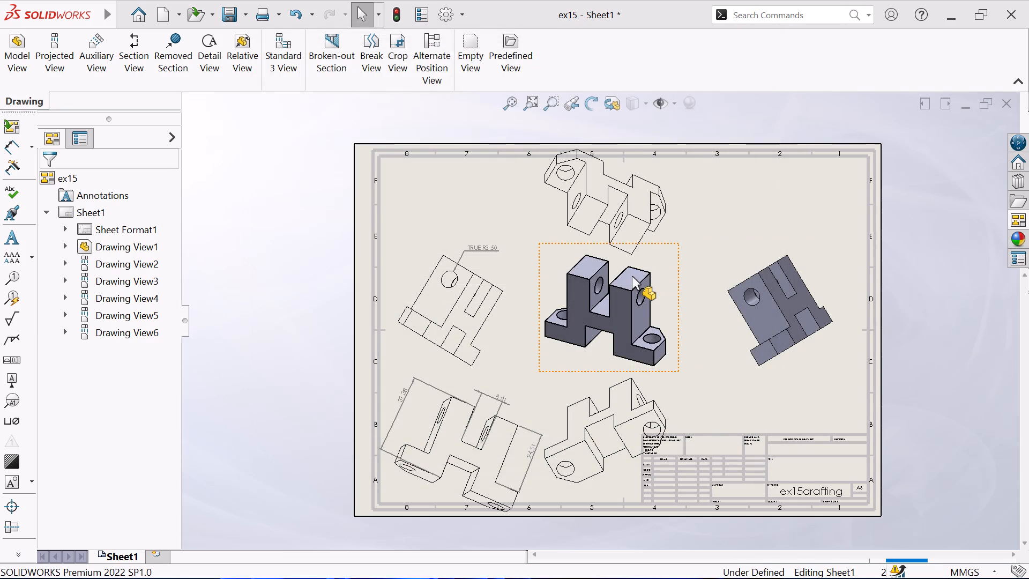
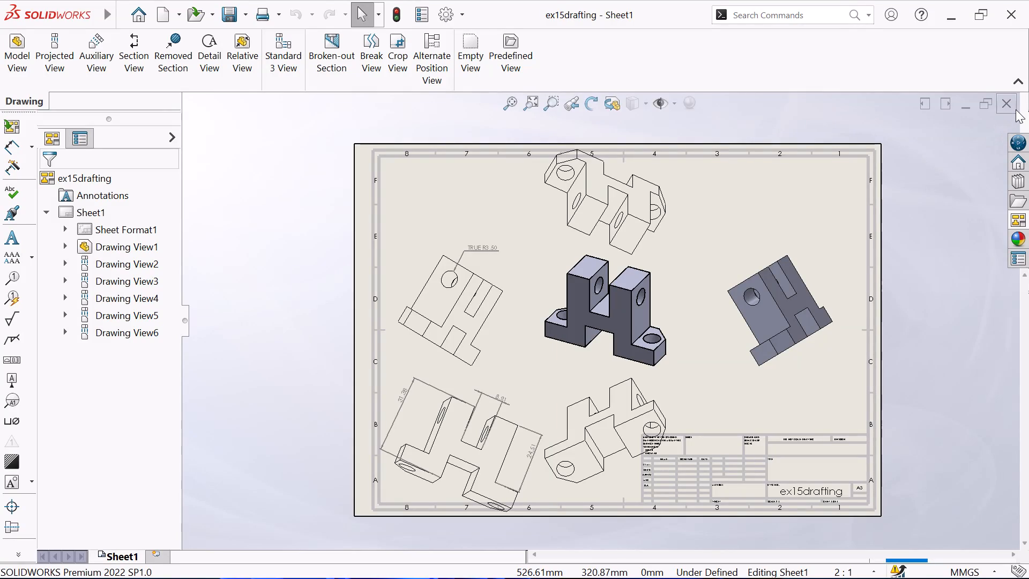
Close the ex15drafting drawing and return to the ex15 part model.
left_click(1016, 109)
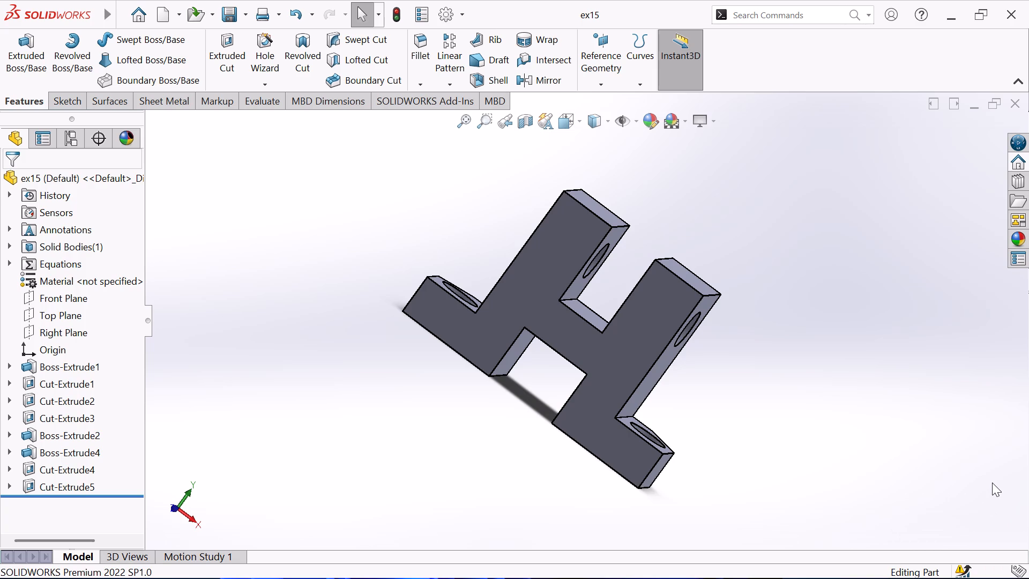
left_click(992, 482)
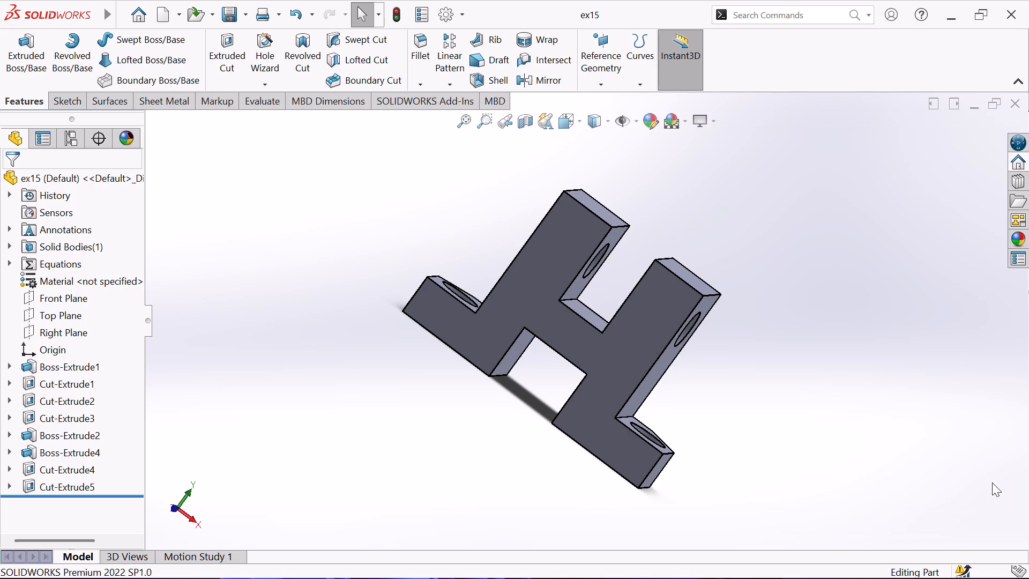
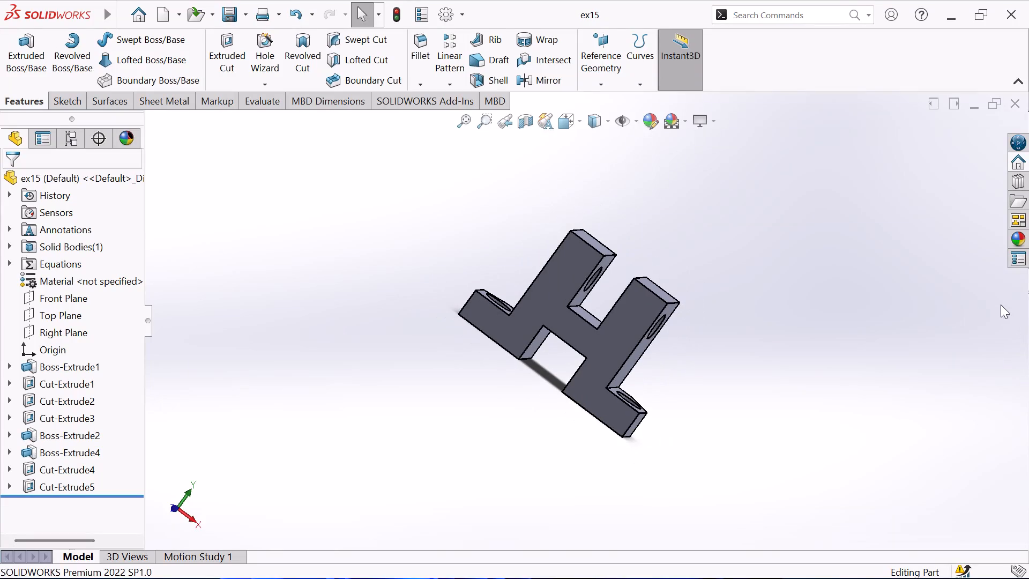
Inspect the finished H-shaped part from all sides, including its uprights and holed feet, and return to the isometric view.
middle_click_drag(904, 310, 749, 359)
middle_click_drag(685, 398, 587, 510)
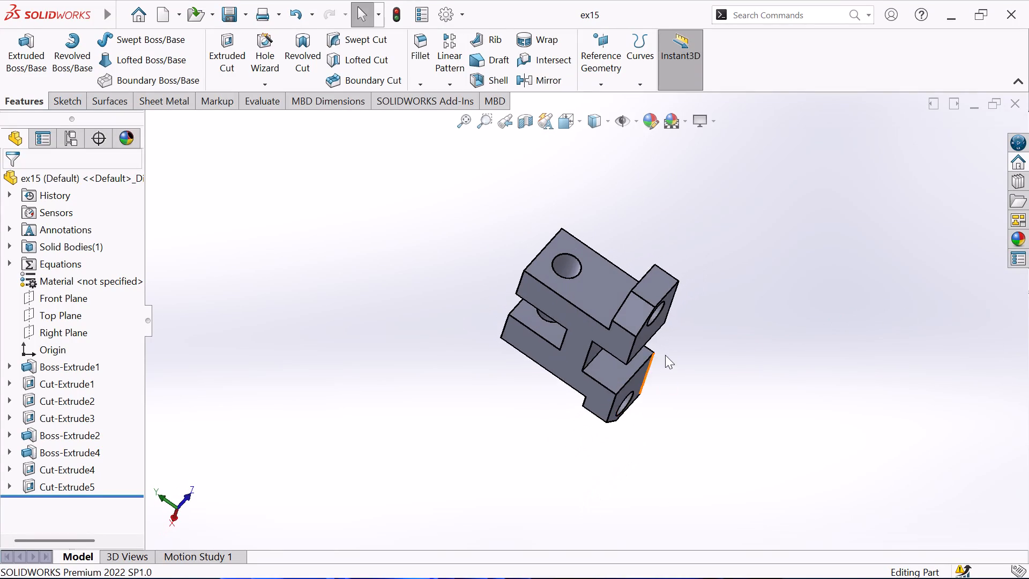
middle_click_drag(665, 355, 646, 457)
scroll(665, 355, "down", 1)
middle_click_drag(777, 266, 759, 407)
middle_click_drag(789, 150, 779, 249)
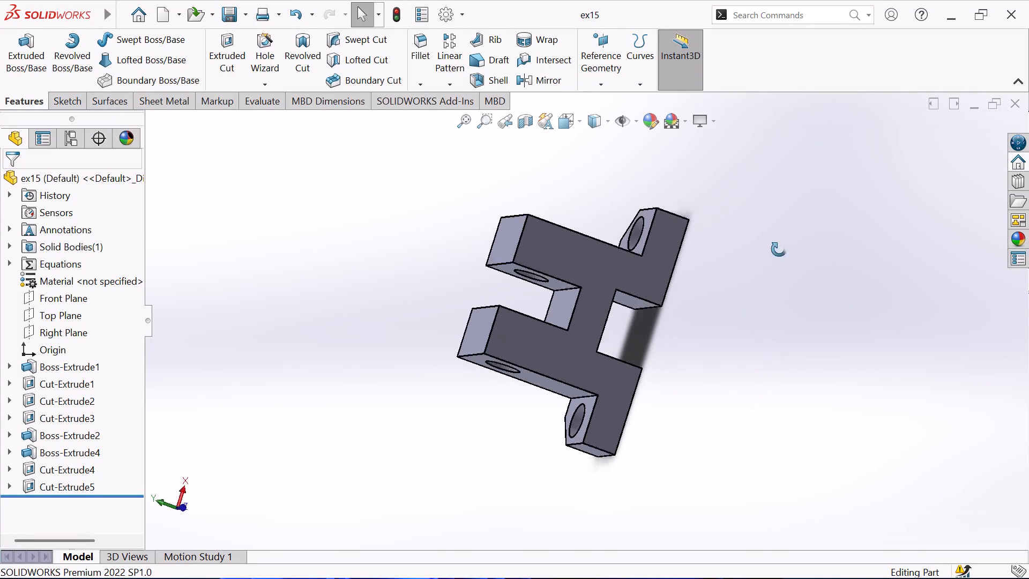
middle_click_drag(779, 249, 771, 318)
middle_click_drag(748, 257, 777, 248)
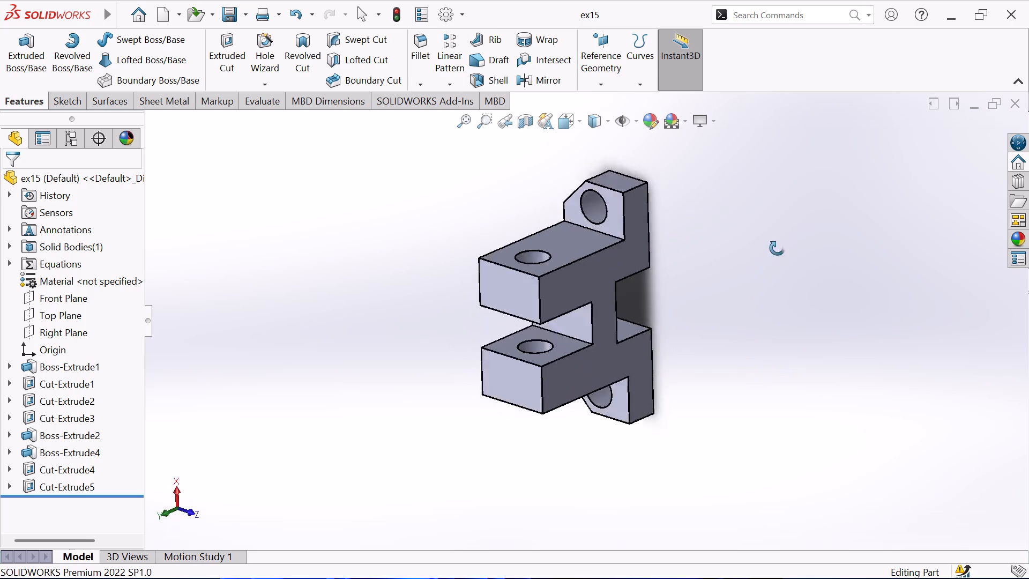
middle_click_drag(777, 248, 797, 204)
middle_click_drag(690, 328, 837, 223)
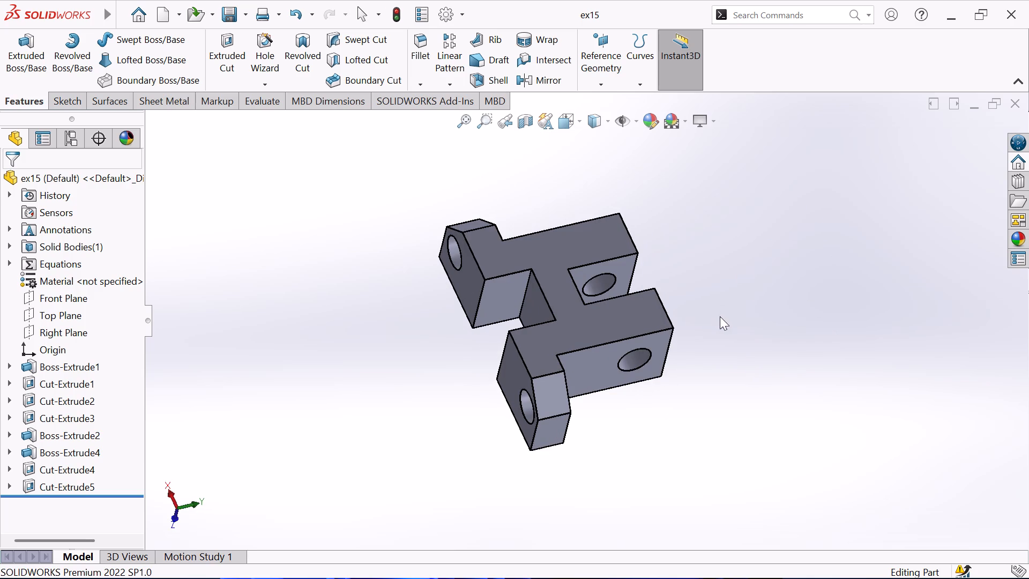
middle_click_drag(746, 360, 480, 198)
middle_click_drag(422, 303, 523, 219)
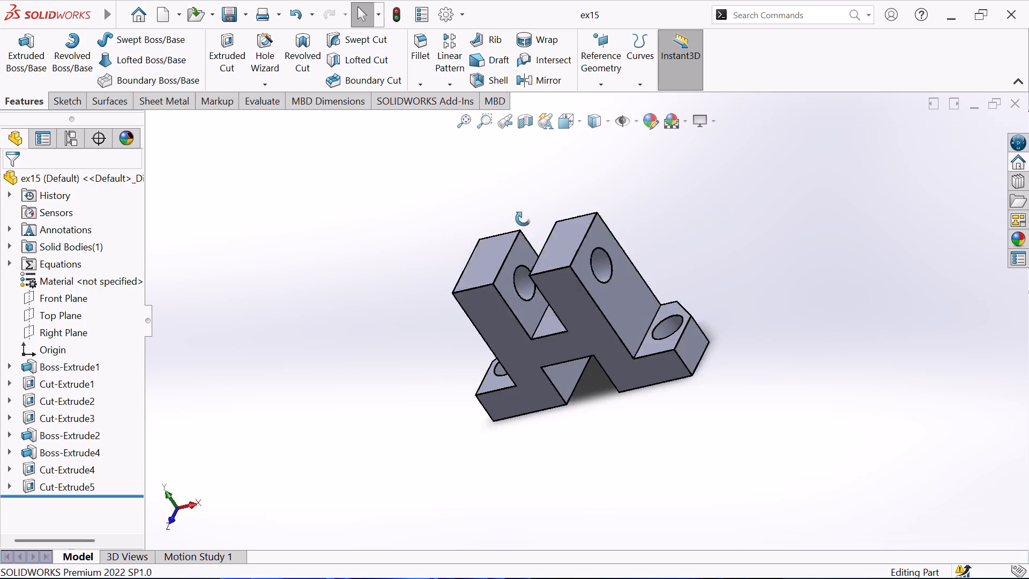
middle_click_drag(523, 219, 562, 191)
key("ctrl+7")
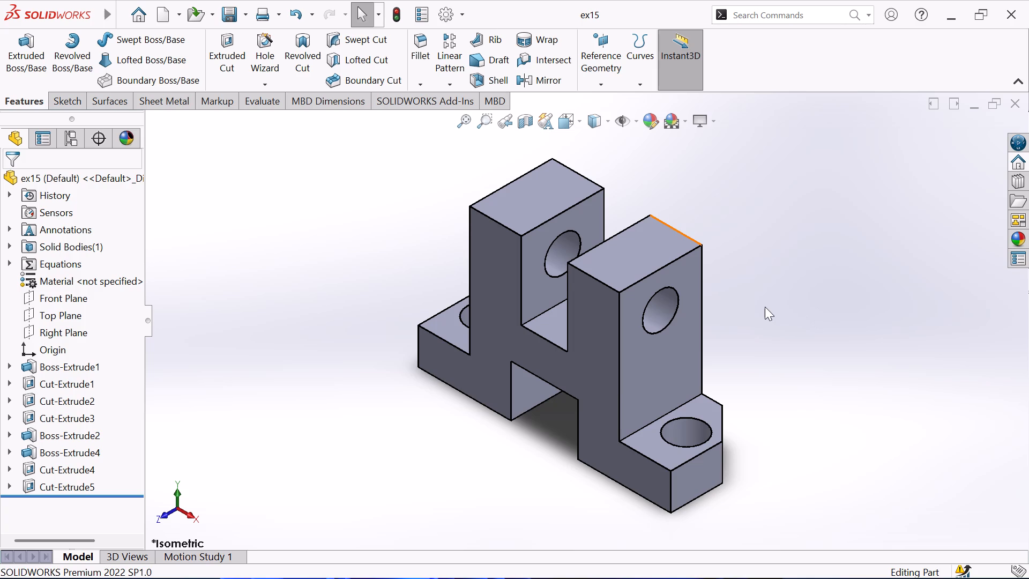
Examine the part's underside, side faces, upright holes and chamfered feet, finishing on a close view of the H-shaped front face.
scroll(765, 307, "up", 1)
middle_click_drag(765, 307, 690, 304)
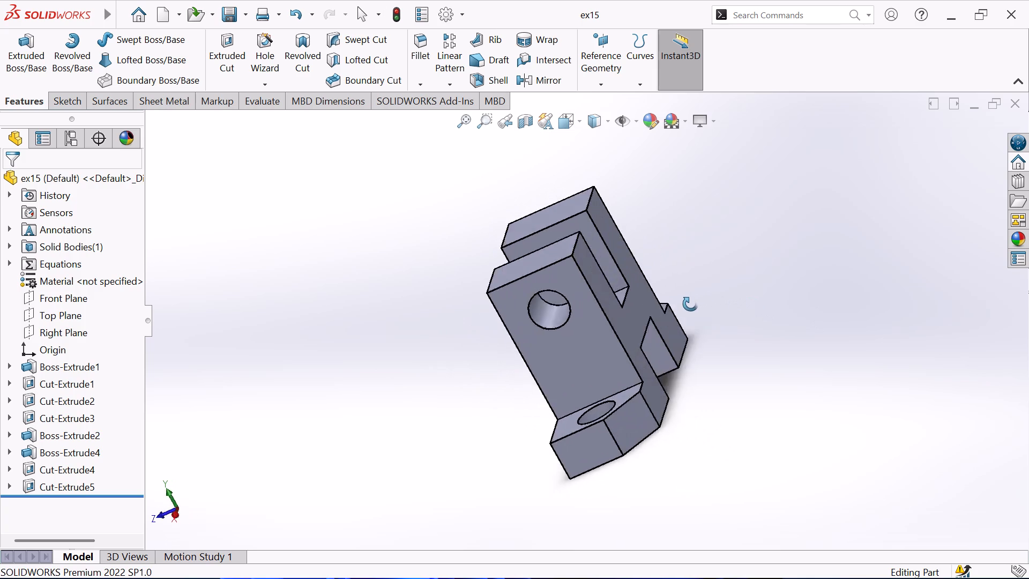
middle_click_drag(690, 304, 355, 464)
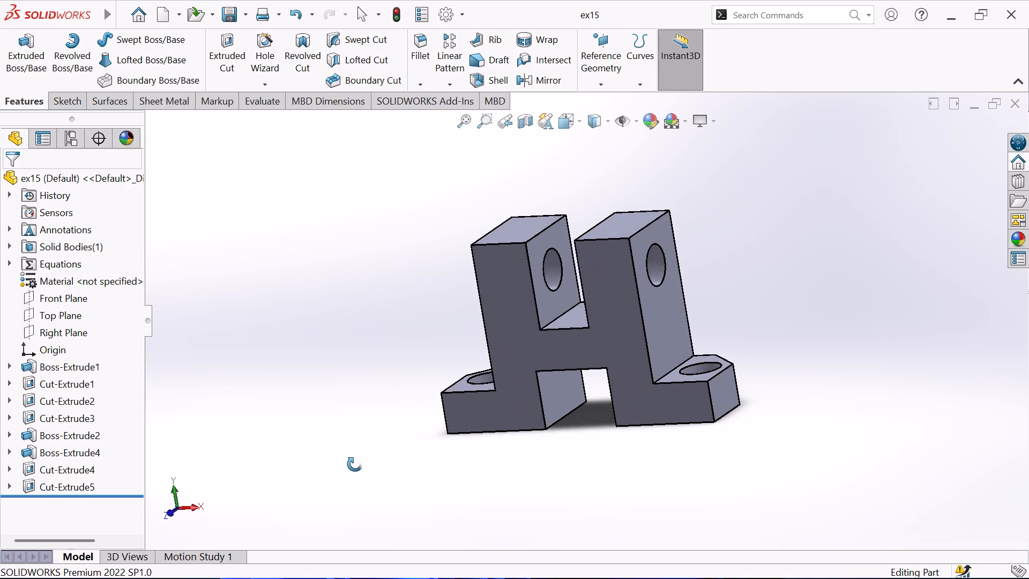
middle_click_drag(355, 464, 406, 328)
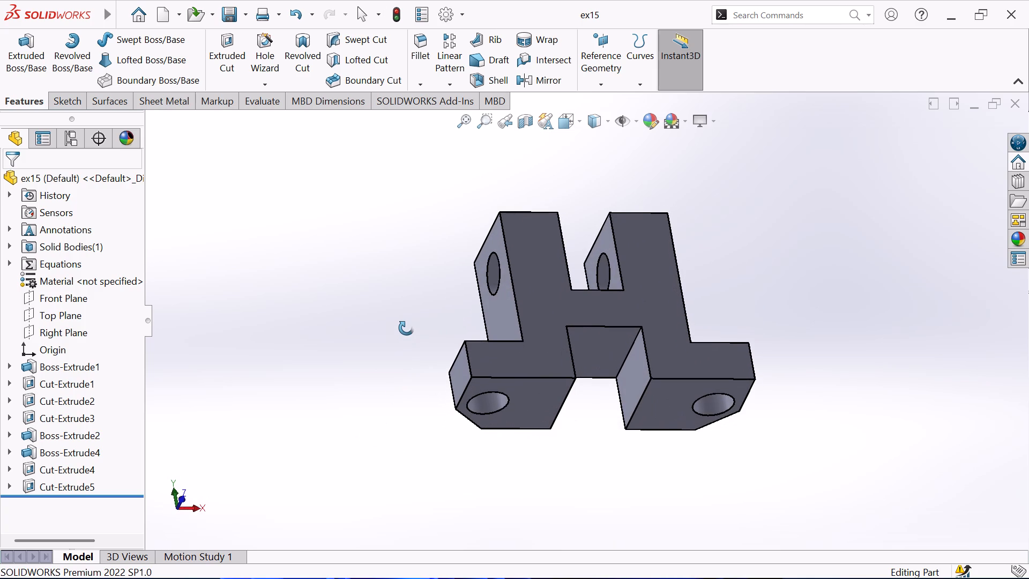
middle_click_drag(406, 328, 356, 268)
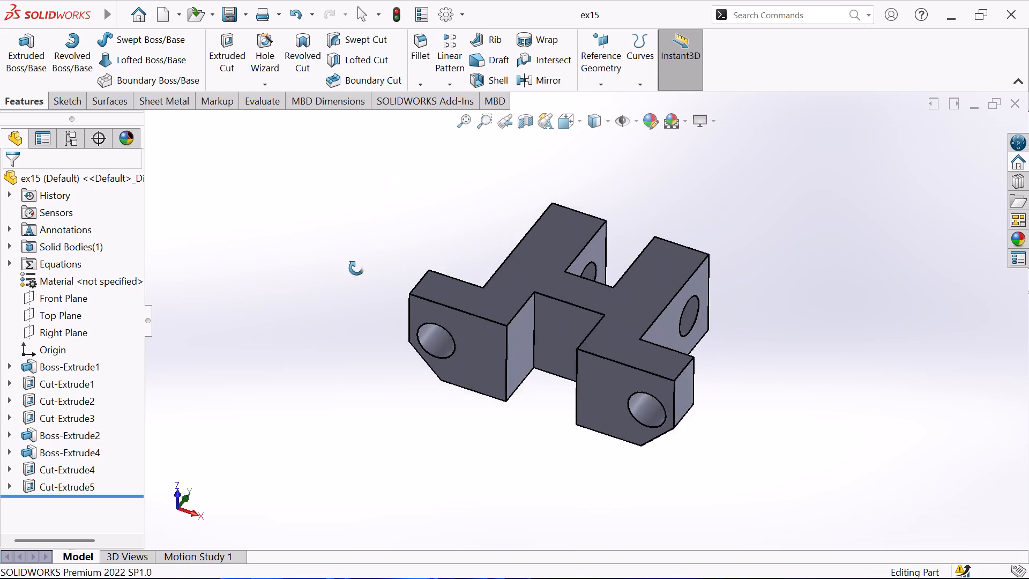
middle_click_drag(356, 268, 245, 385)
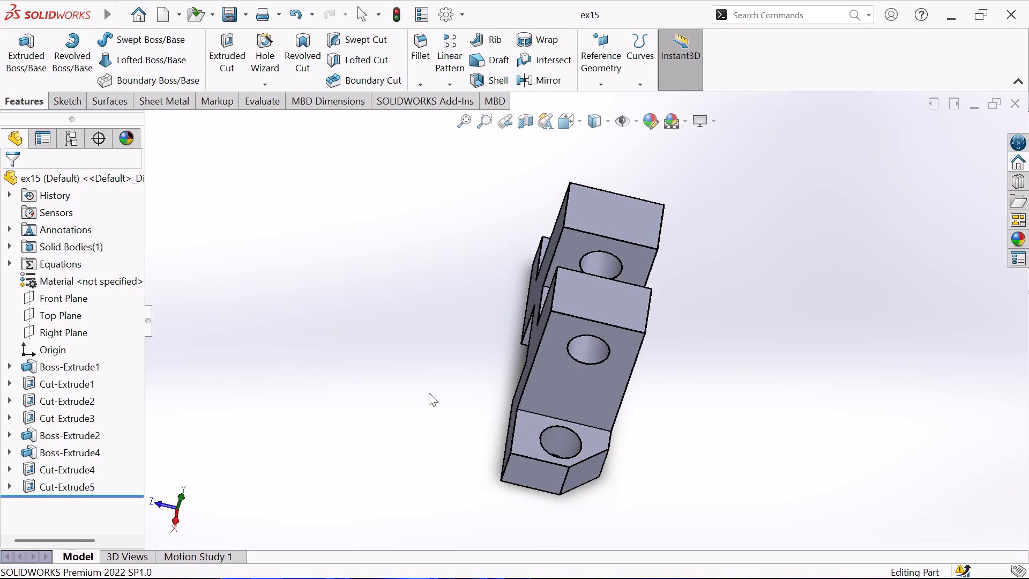
middle_click_drag(429, 392, 216, 434)
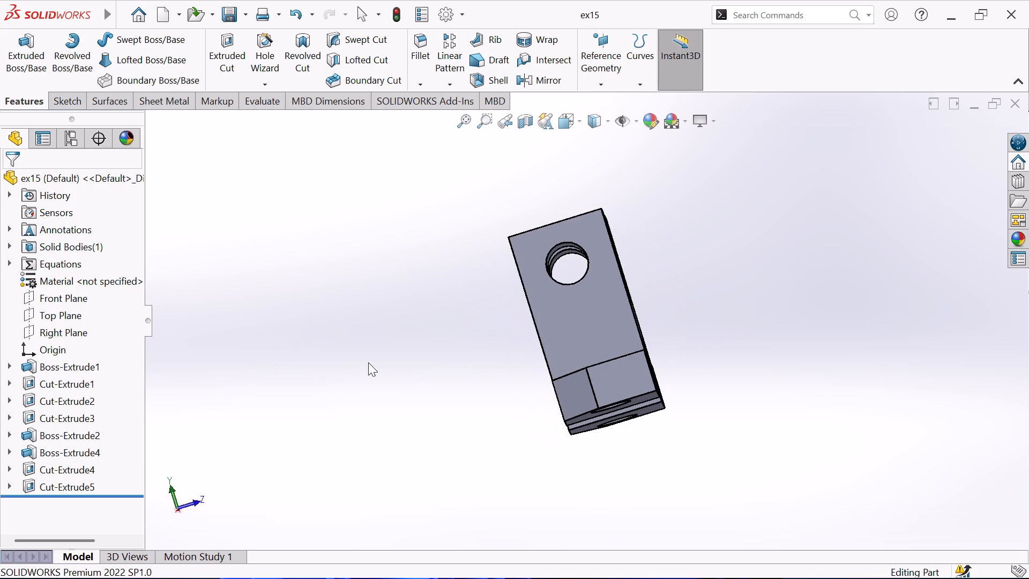
middle_click_drag(368, 362, 259, 439)
middle_click_drag(749, 279, 733, 307)
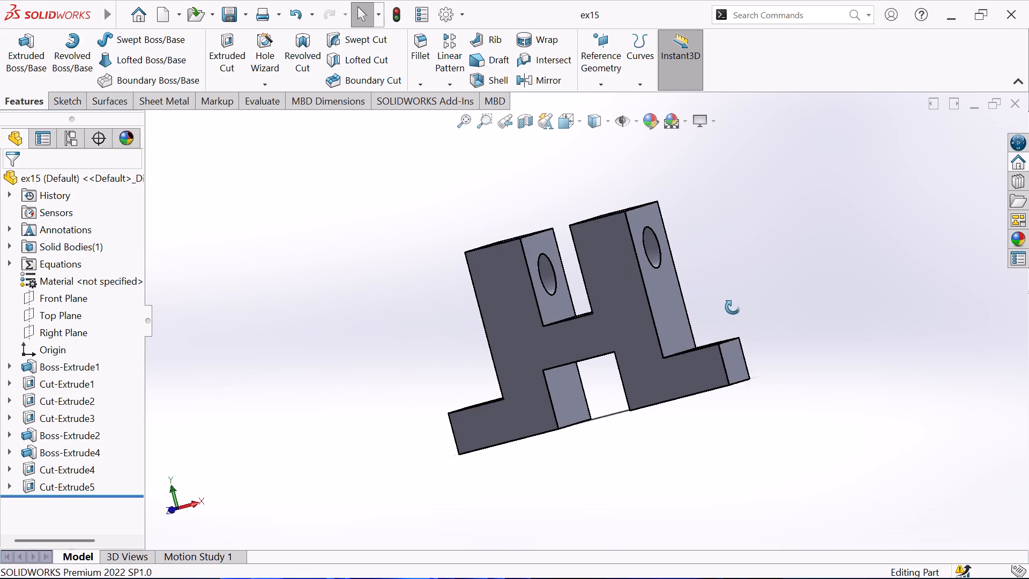
middle_click_drag(733, 307, 747, 325)
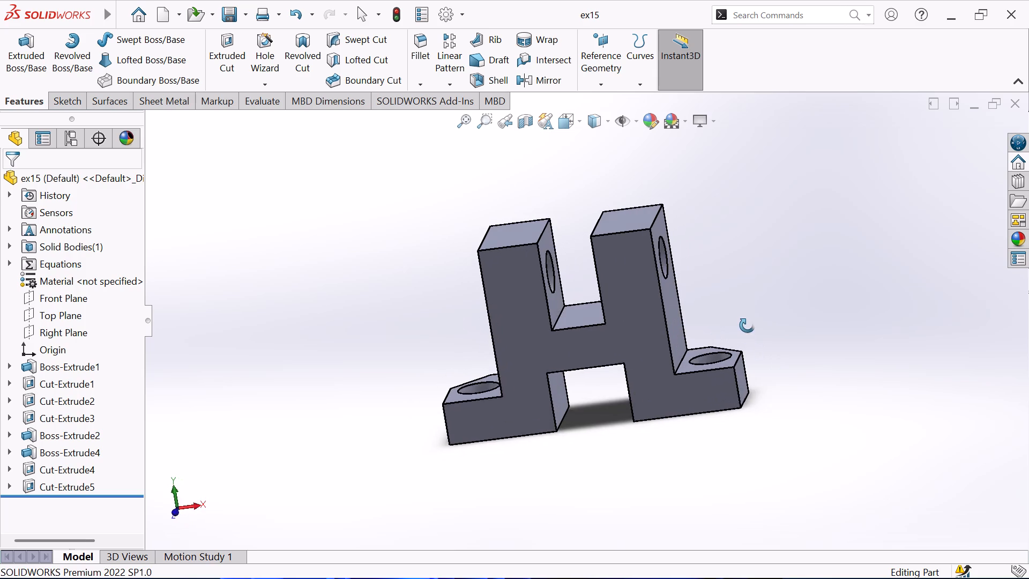
middle_click_drag(747, 325, 740, 319)
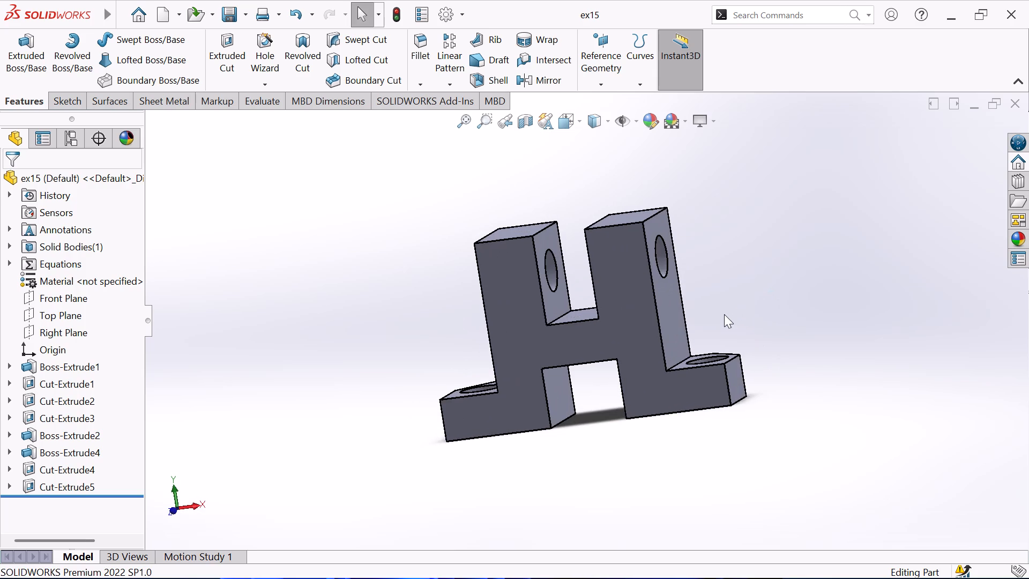
scroll(719, 315, "down", 2)
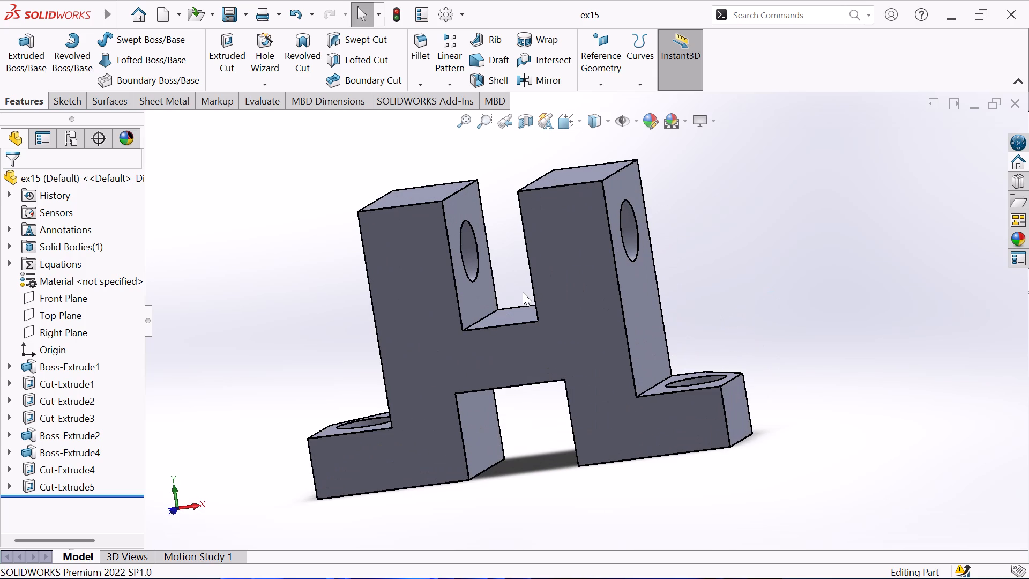
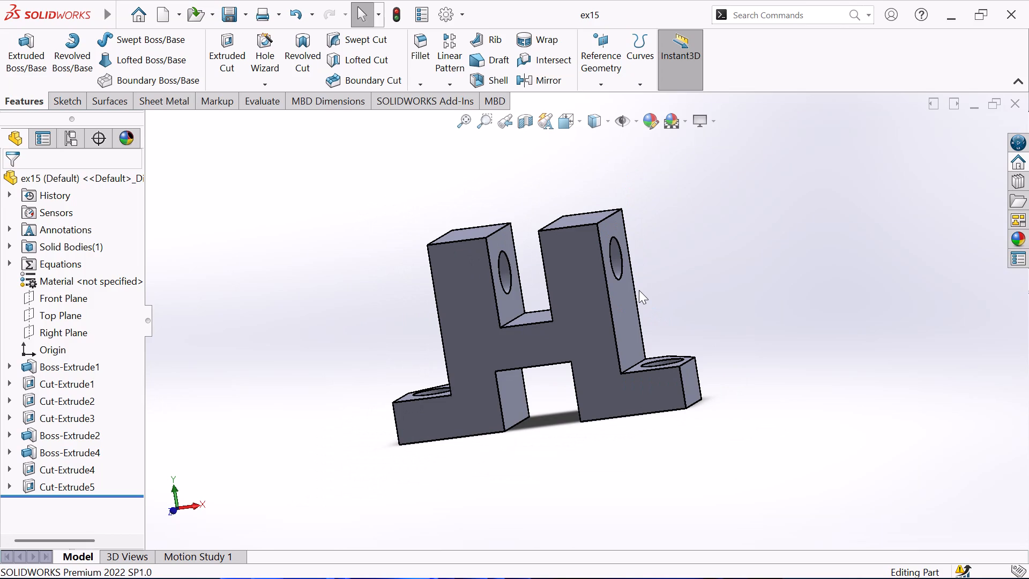
Examine the H-shaped part's front and back faces, side faces, upright holes and the undersides of its feet.
scroll(639, 290, "up", 1)
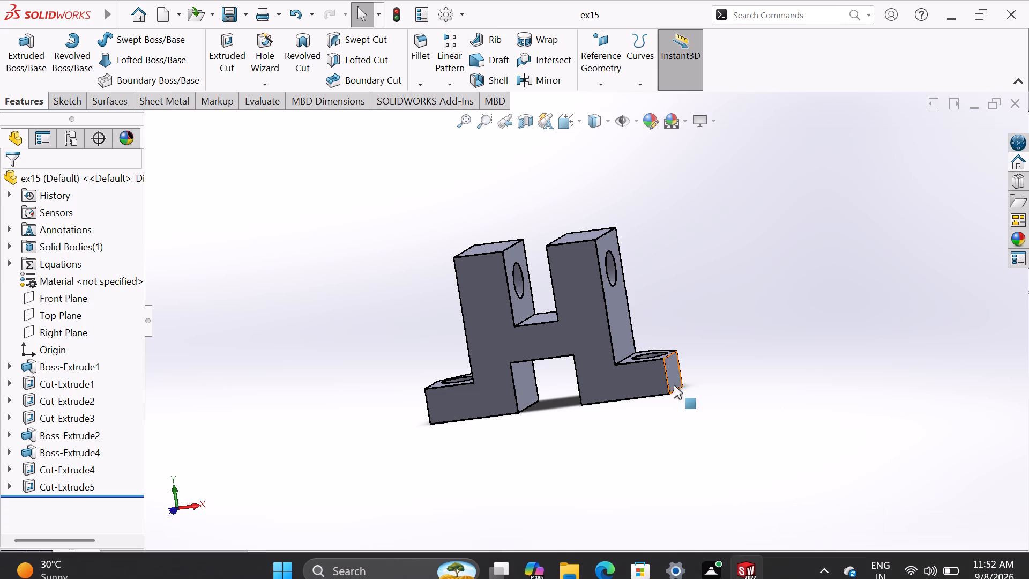
middle_click_drag(648, 316, 682, 299)
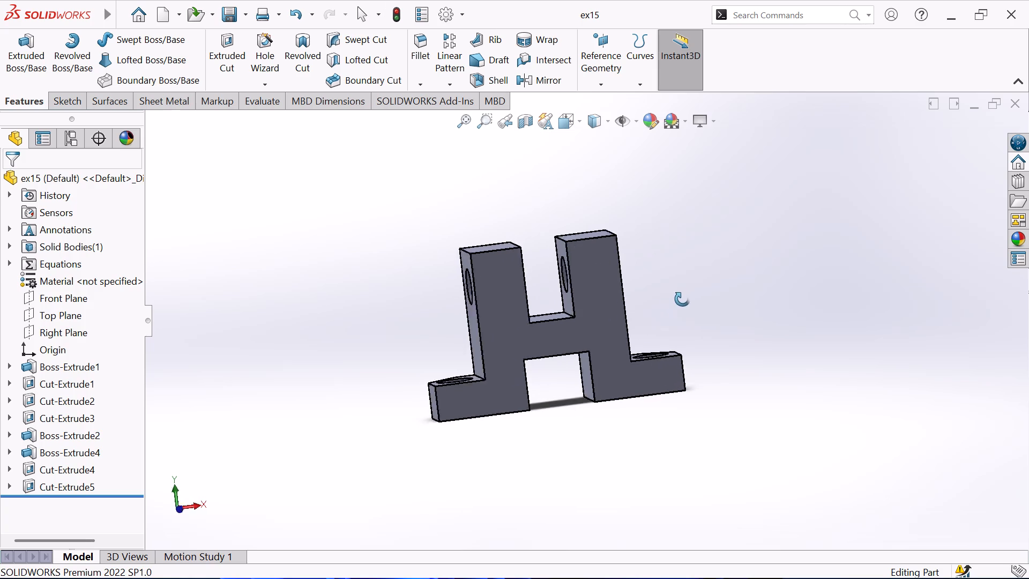
middle_click_drag(682, 299, 874, 280)
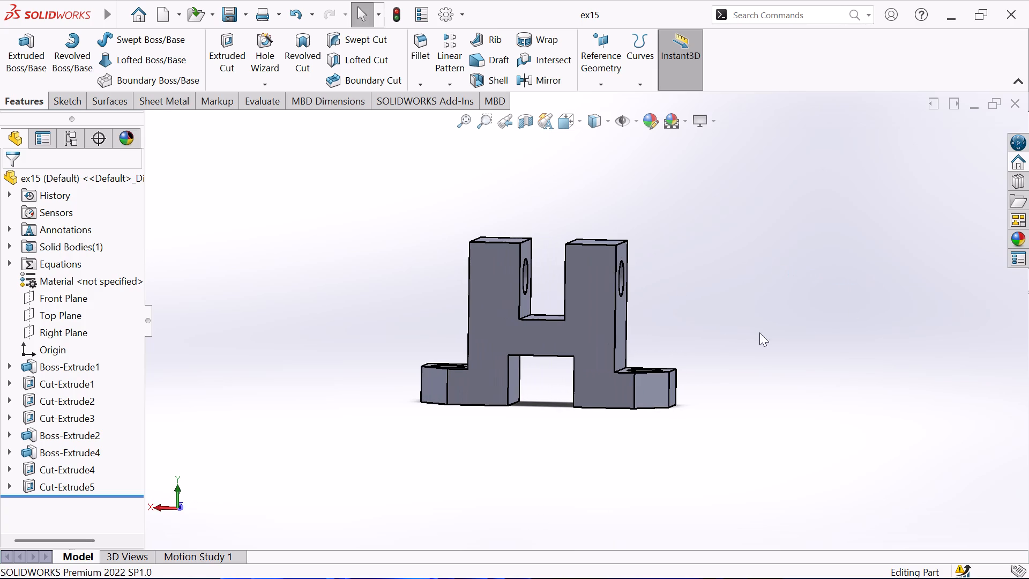
middle_click_drag(378, 283, 632, 343)
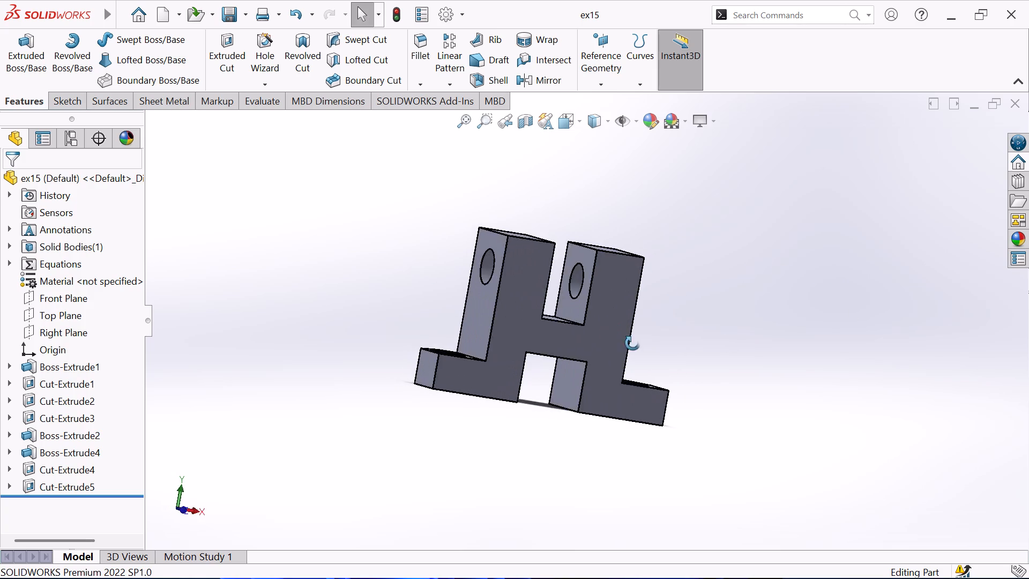
middle_click_drag(632, 343, 263, 535)
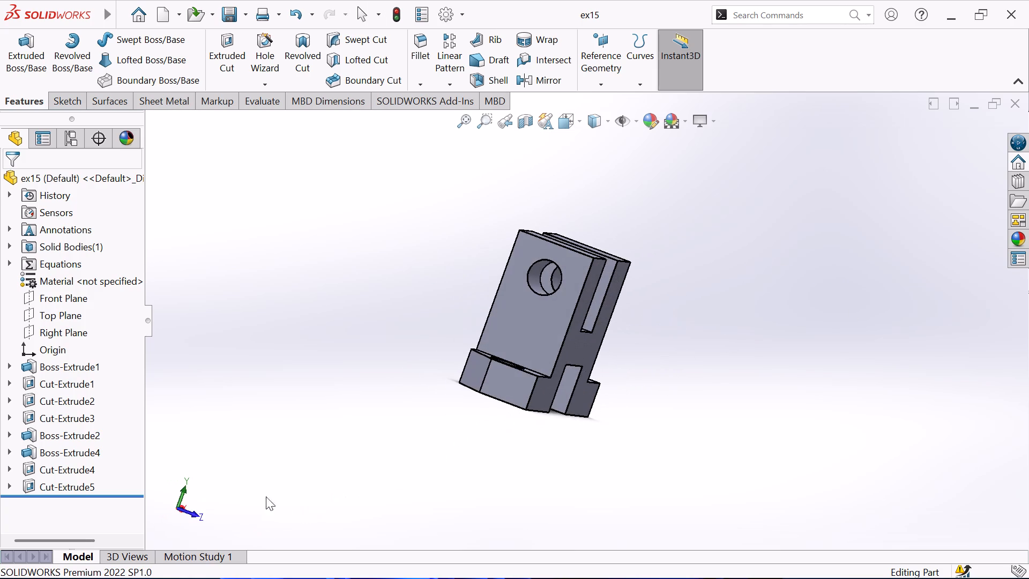
middle_click_drag(412, 403, 161, 420)
middle_click_drag(709, 307, 451, 492)
scroll(443, 456, "up", 2)
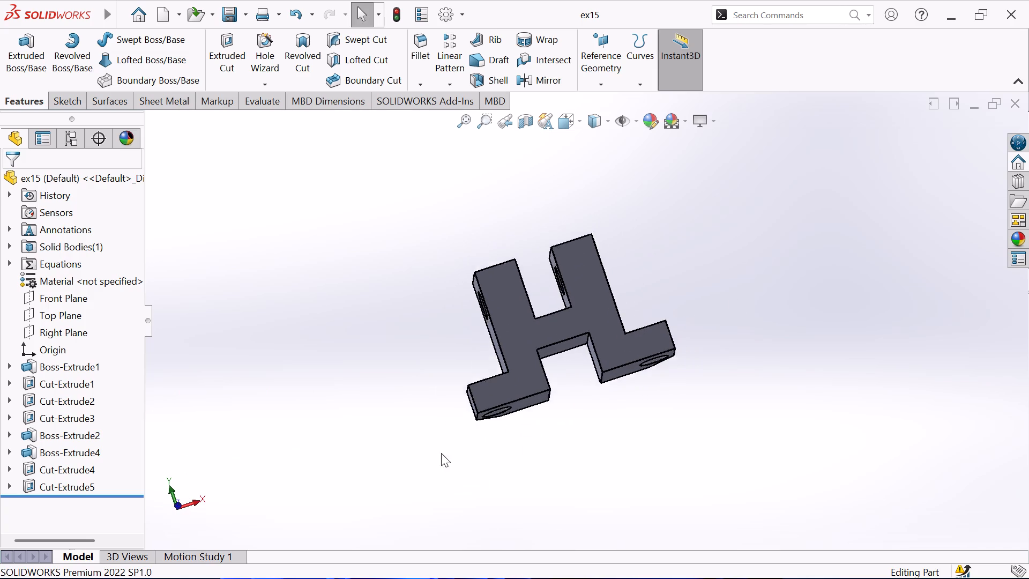
scroll(800, 352, "up", 1)
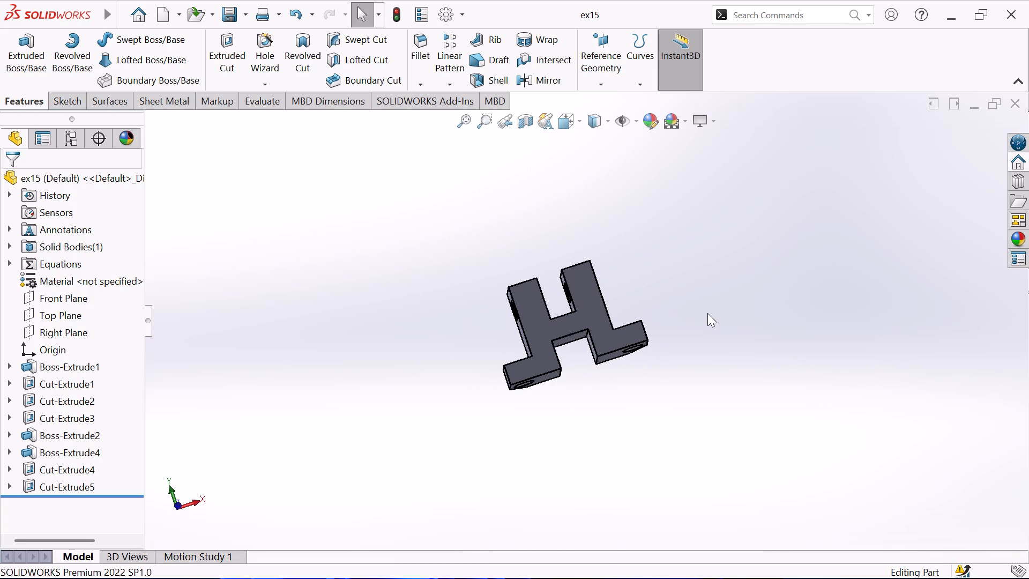
scroll(707, 313, "up", 1)
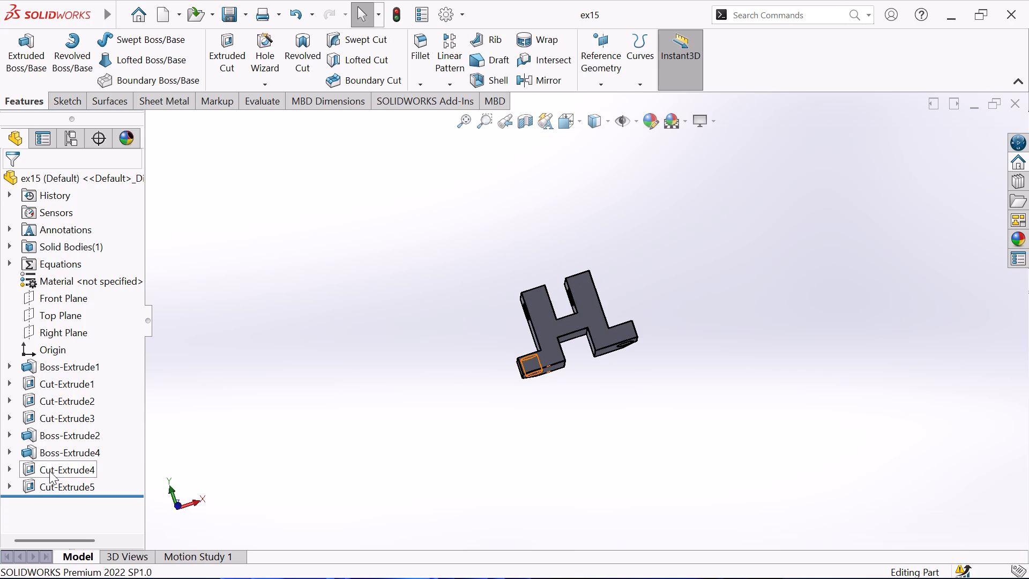
Open the Cut-Extrude4 definition, review its foot-hole sketch and cut settings against the model, and leave it without changes.
left_click(49, 471)
left_click(60, 428)
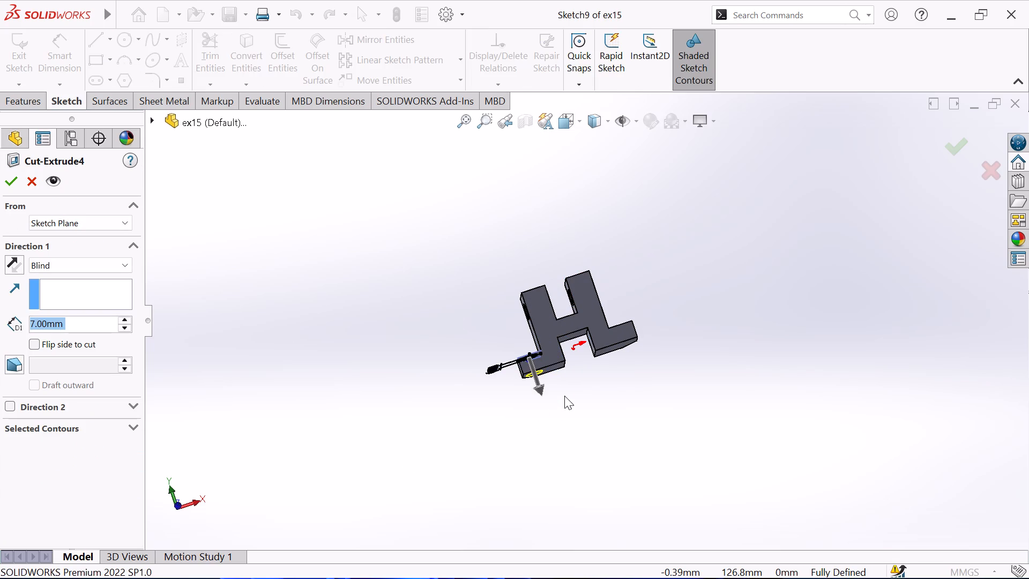
scroll(548, 375, "up", 2)
middle_click_drag(572, 361, 605, 474)
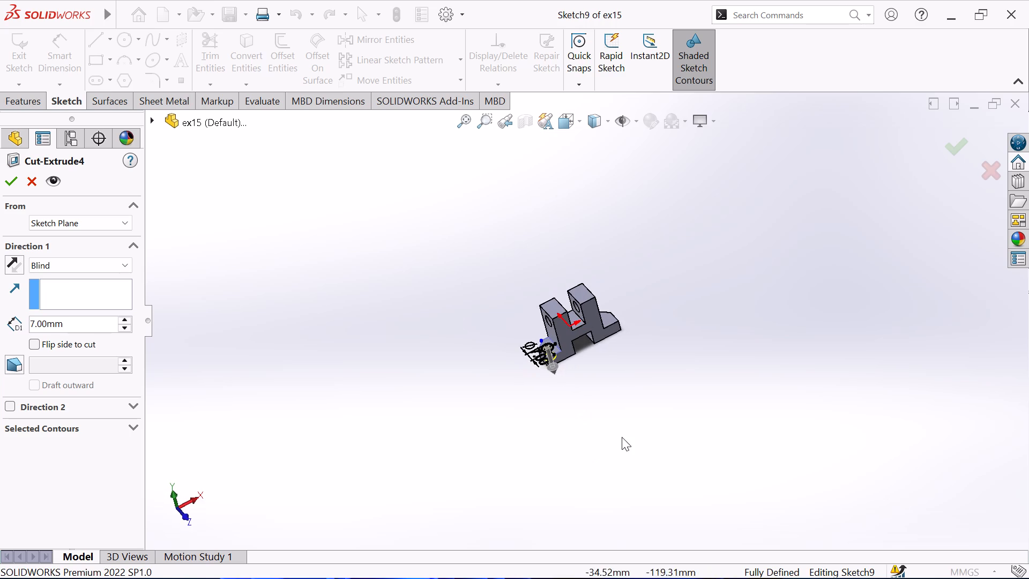
scroll(593, 348, "down", 3)
scroll(432, 297, "down", 3)
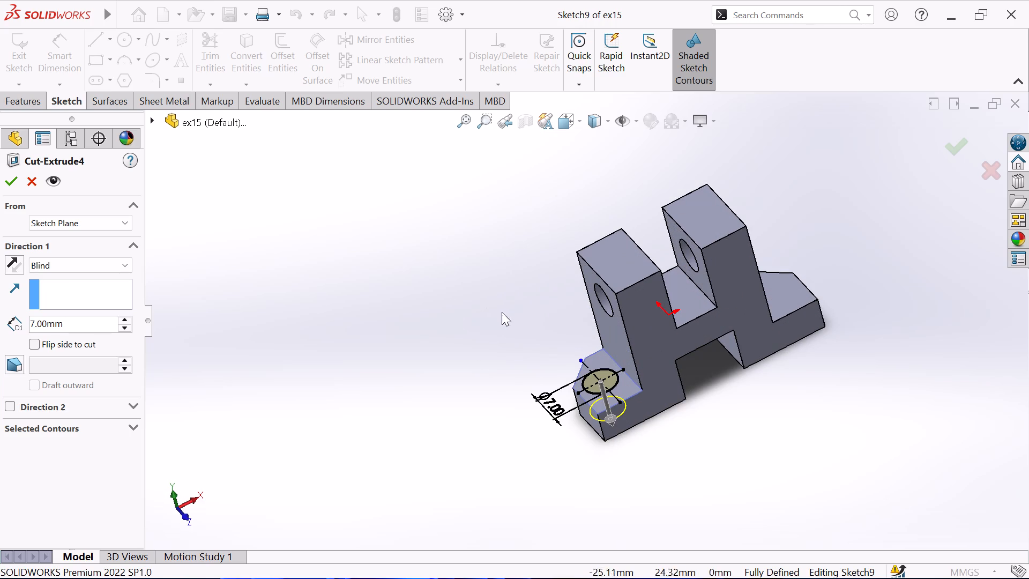
scroll(810, 328, "up", 1)
scroll(776, 309, "down", 2)
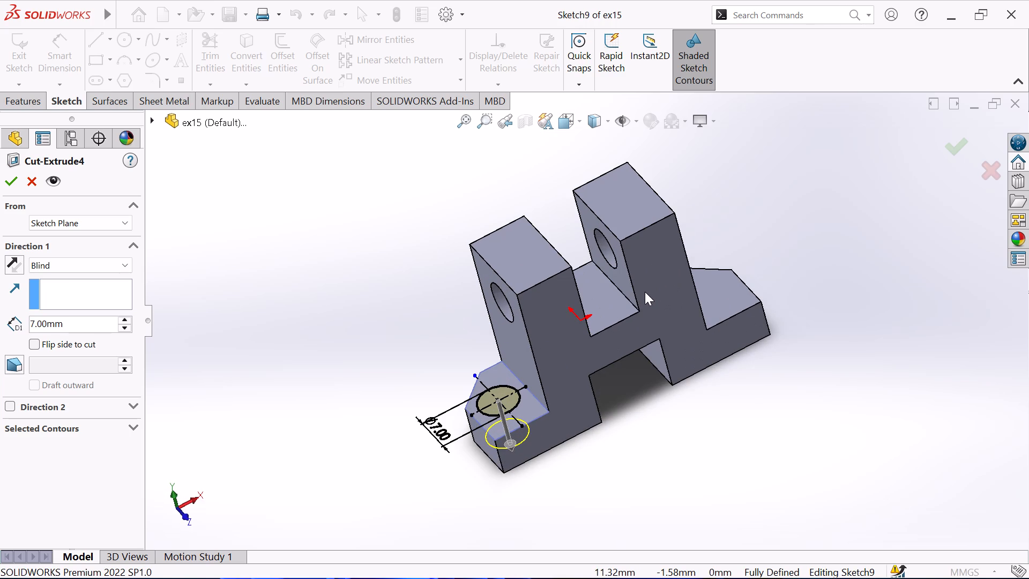
scroll(644, 292, "up", 1)
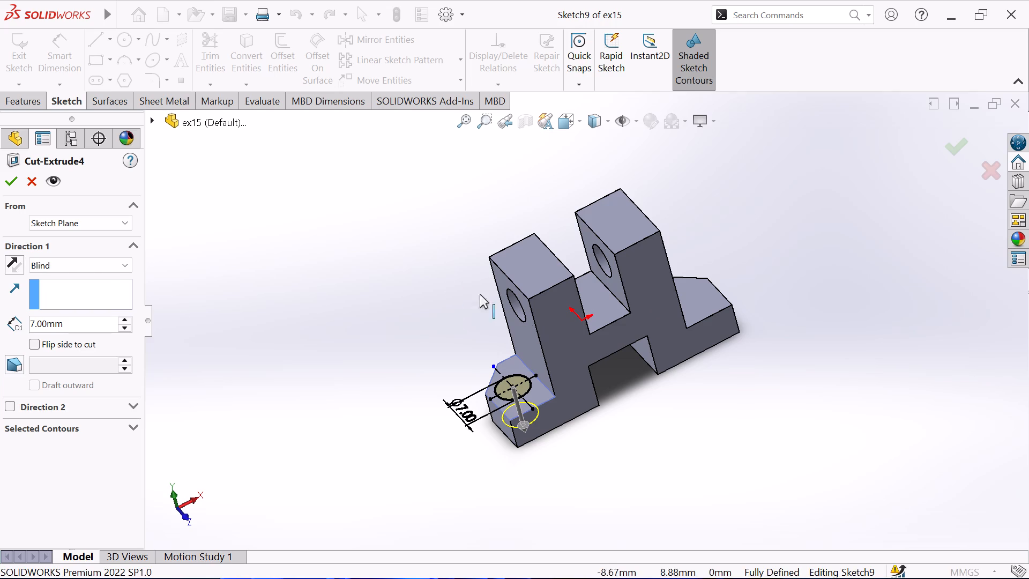
left_click(28, 185)
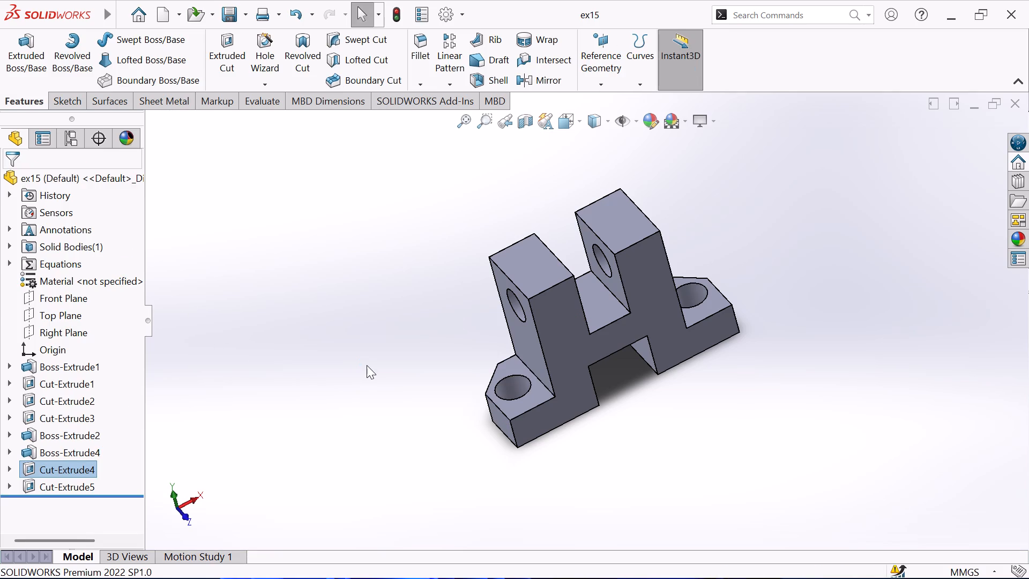
Examine the part again from the sides, back and underside, checking the foot holes, upright holes and chamfered feet.
middle_click_drag(370, 365, 743, 408)
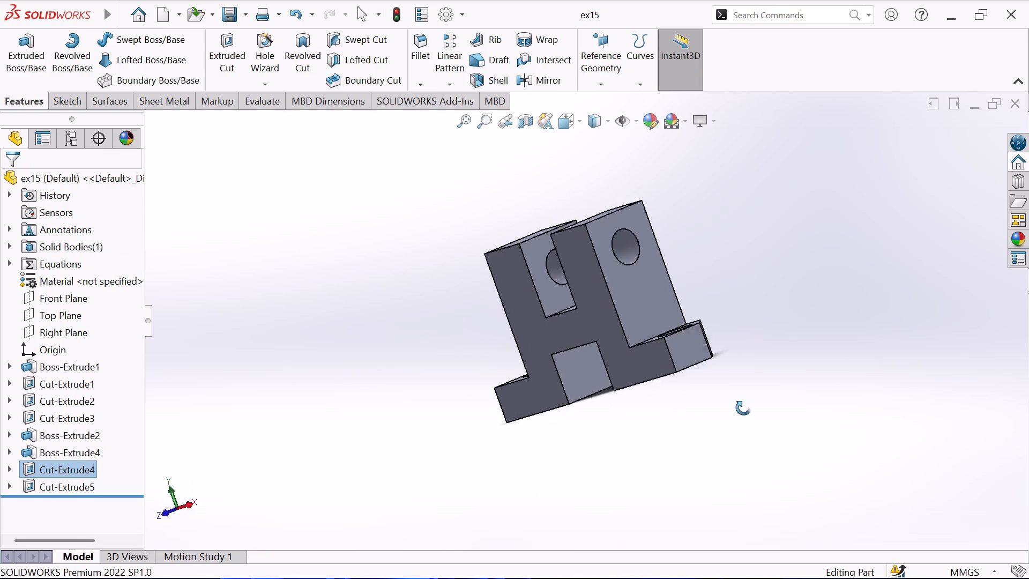
middle_click_drag(743, 408, 1004, 402)
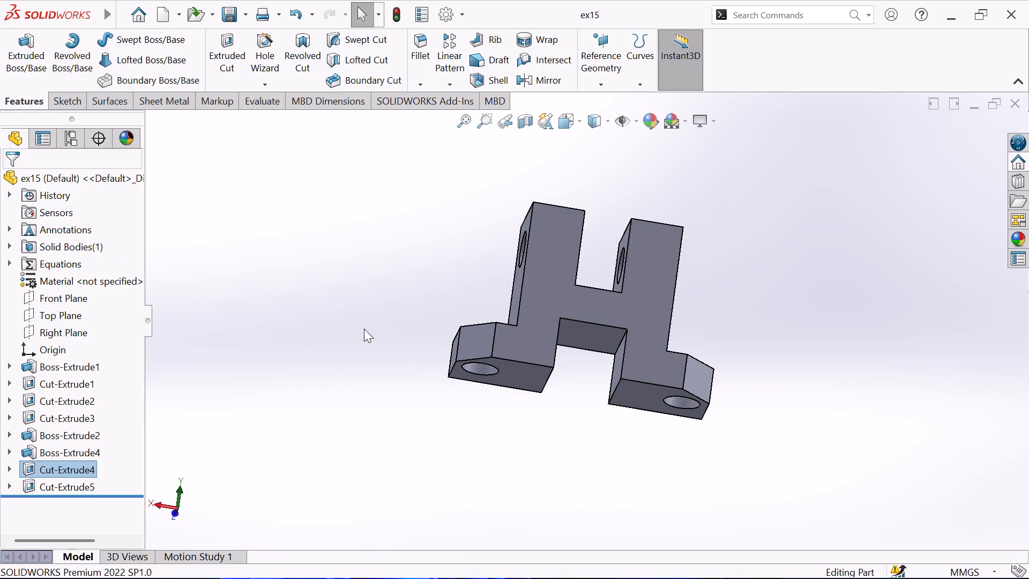
middle_click_drag(364, 328, 727, 278)
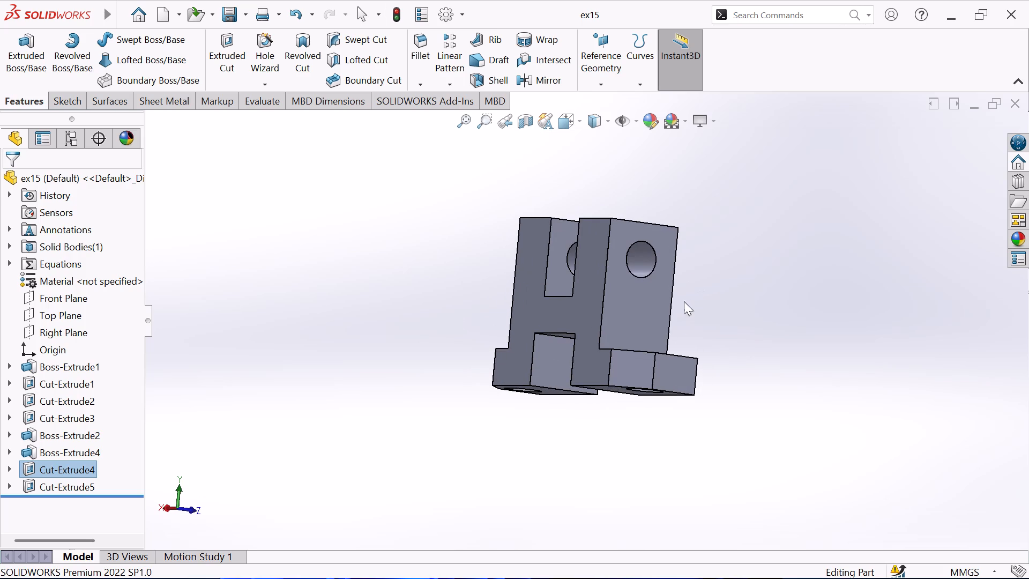
scroll(629, 307, "up", 2)
middle_click_drag(549, 272, 419, 254)
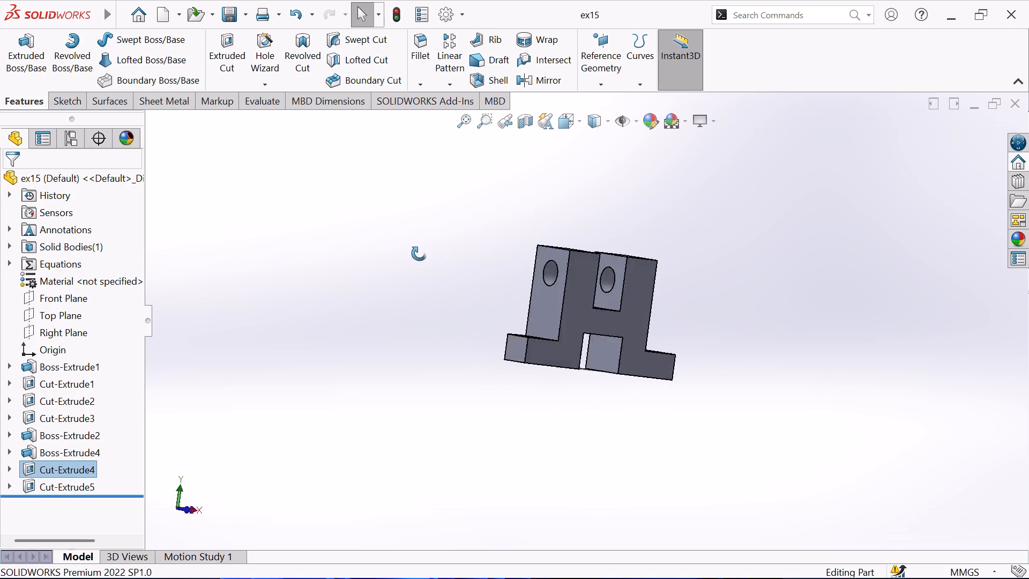
middle_click_drag(419, 254, 219, 303)
middle_click_drag(346, 372, 398, 328)
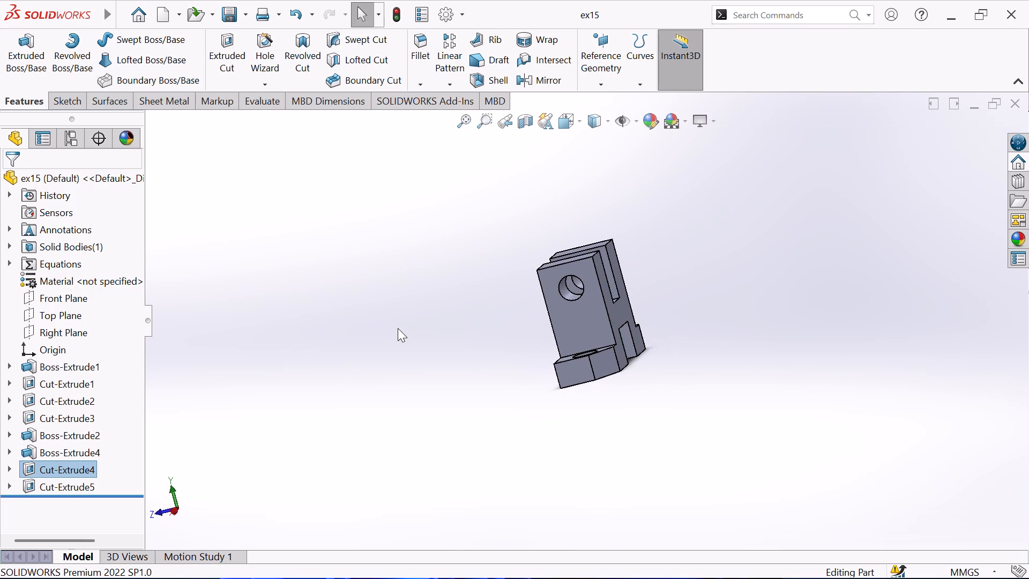
scroll(398, 328, "up", 1)
scroll(699, 360, "down", 3)
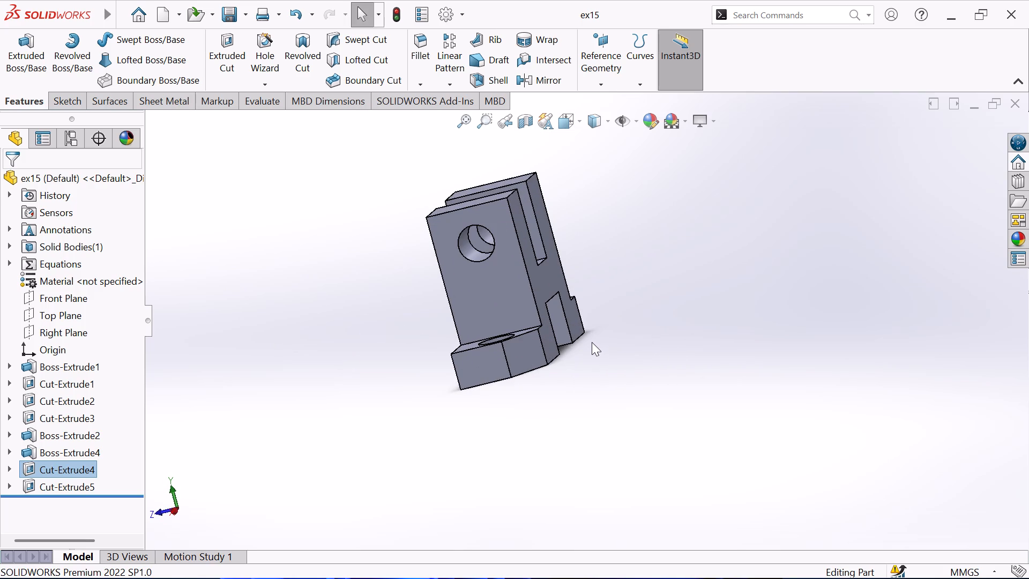
middle_click_drag(734, 366, 812, 325)
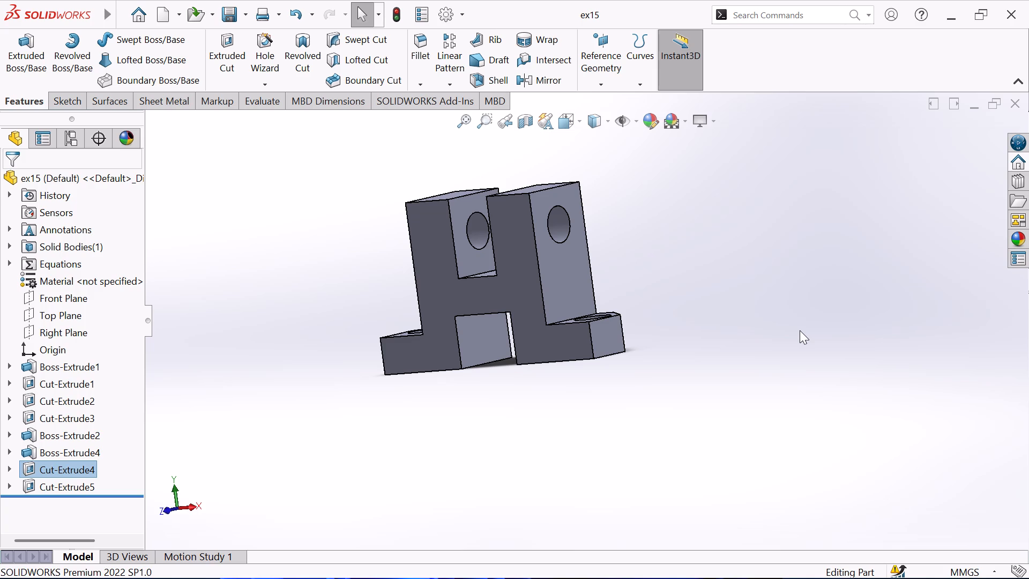
scroll(800, 330, "up", 1)
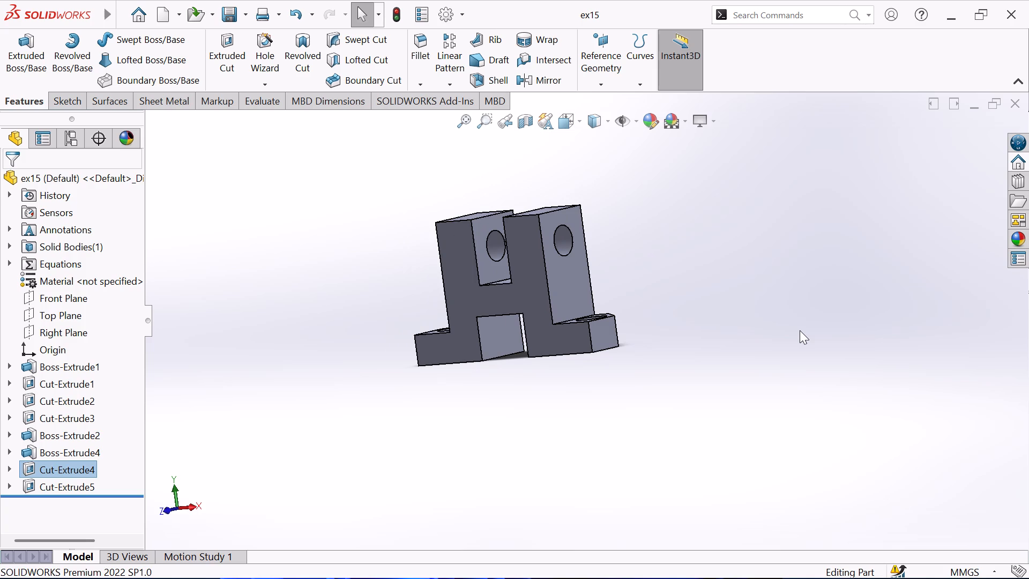